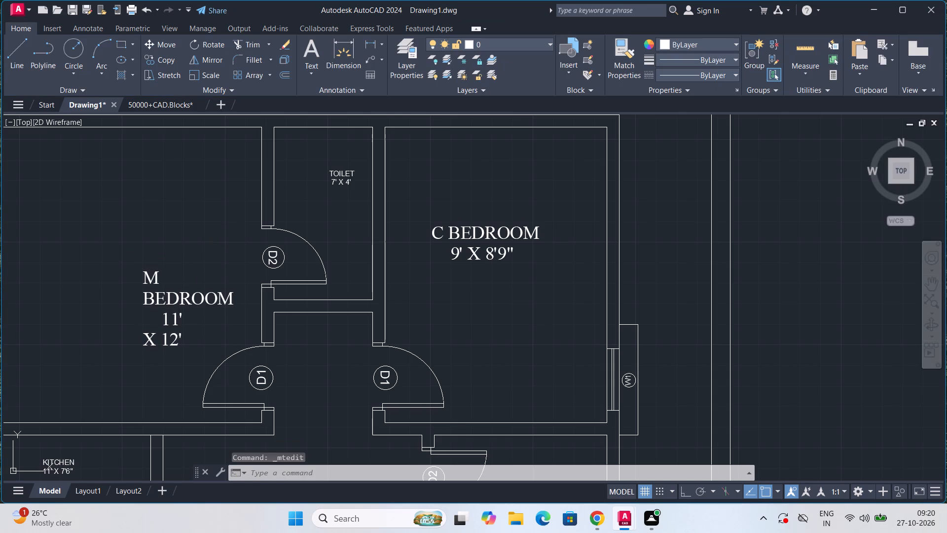
Widen the M BEDROOM label's text frame to about 4'-8 7/8" so the name and the dimensions each fit on one line.
drag(188, 271, 266, 250)
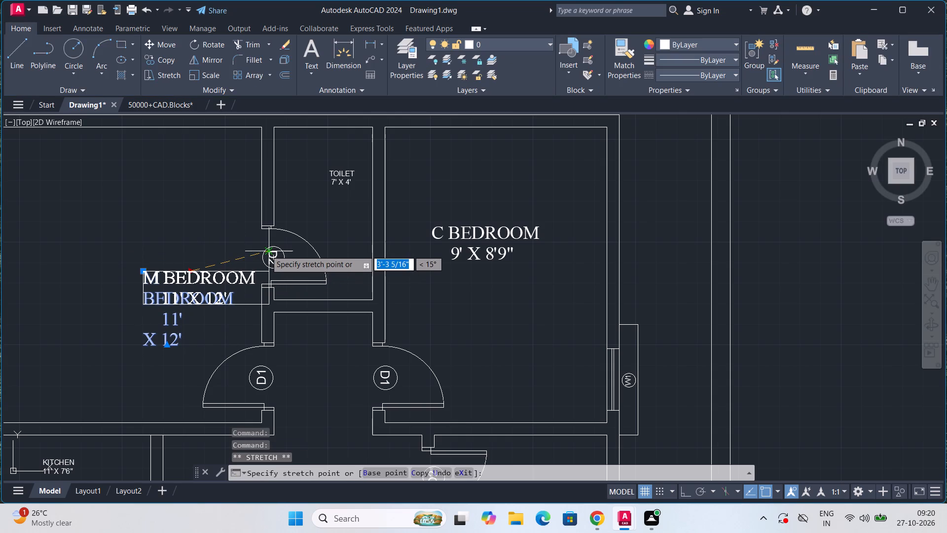
drag(266, 250, 245, 283)
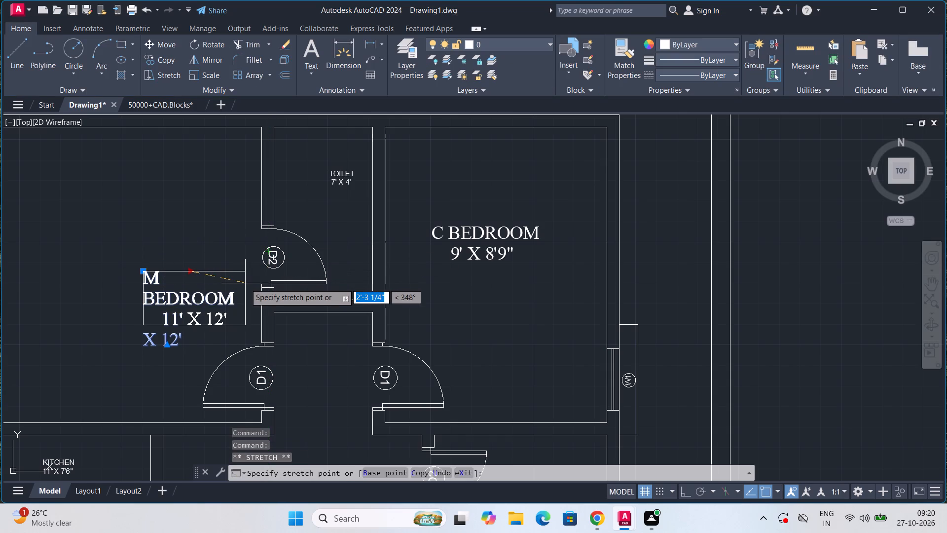
drag(245, 283, 264, 273)
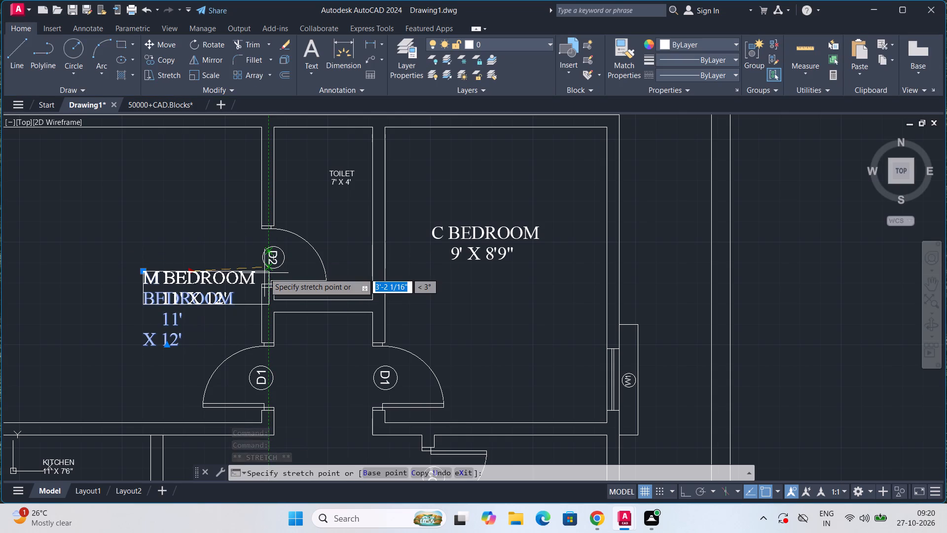
click(251, 294)
scroll(251, 294, down, 1)
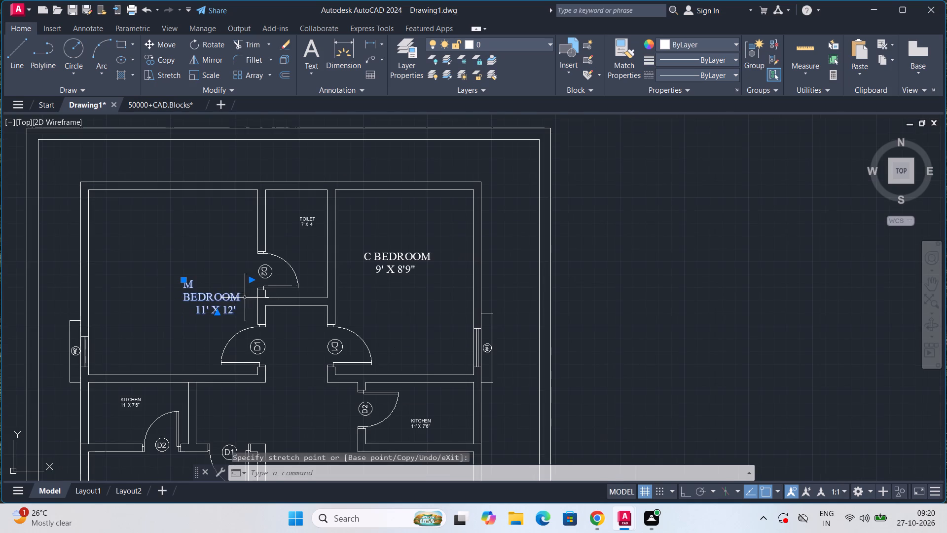
middle_drag(241, 301, 202, 266)
scroll(202, 266, up, 1)
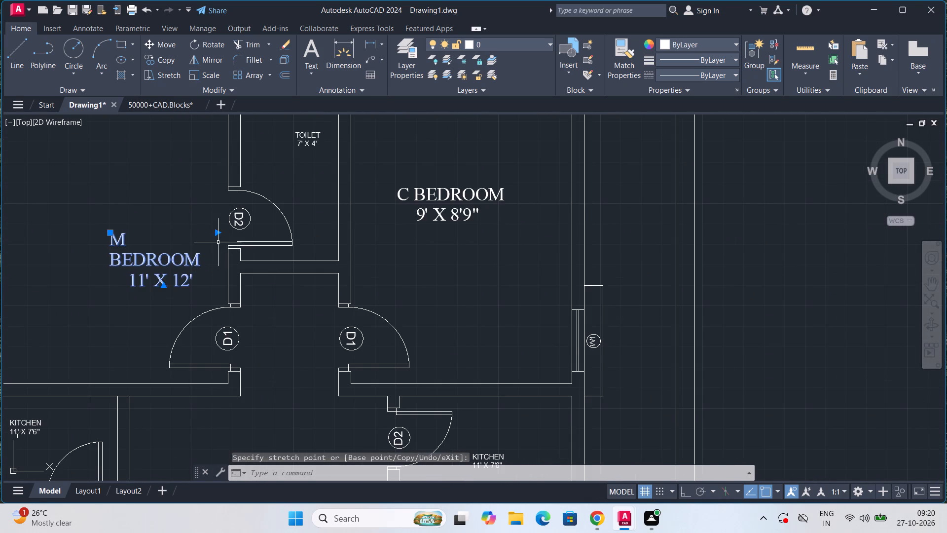
double_click(189, 262)
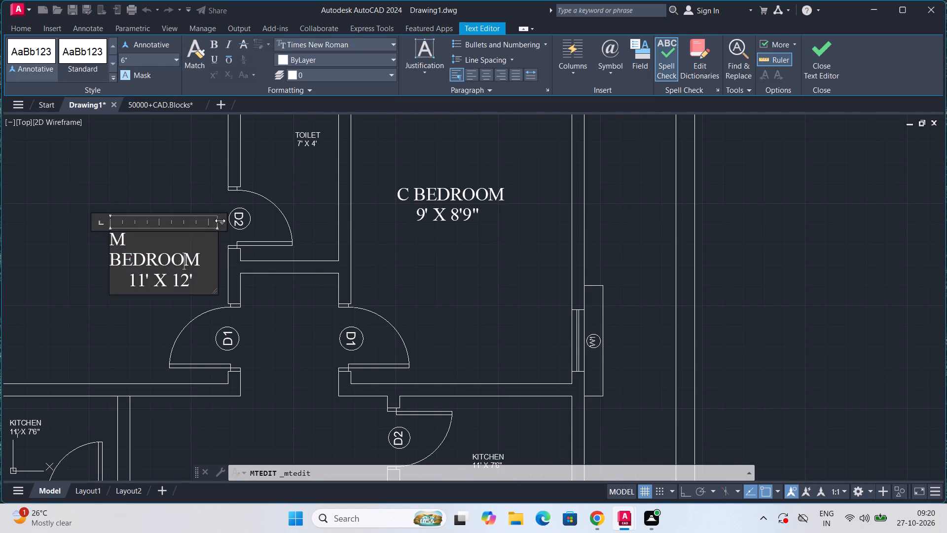
drag(222, 221, 231, 227)
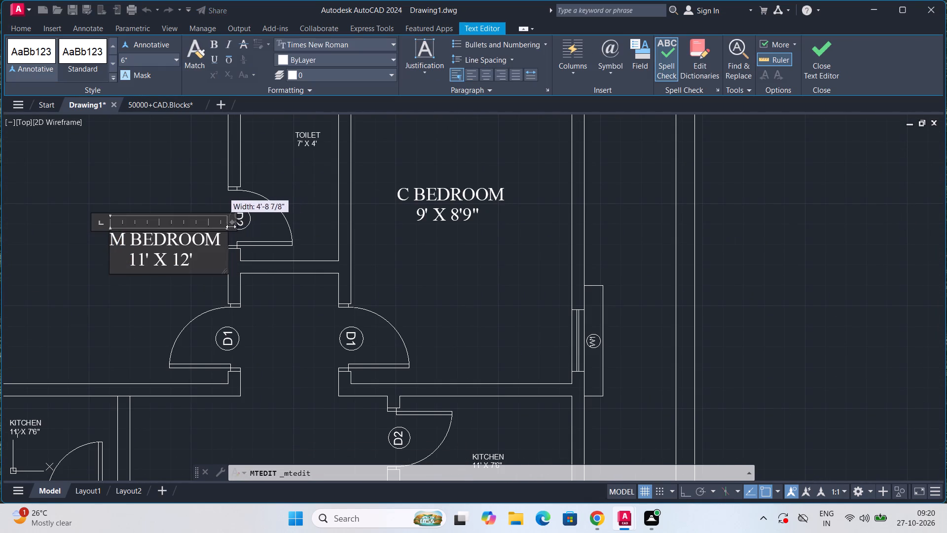
drag(231, 227, 230, 227)
click(173, 303)
Format the whole TOILET 7' X 4' label with a 6" text height and the Times New Roman font.
scroll(179, 298, down, 2)
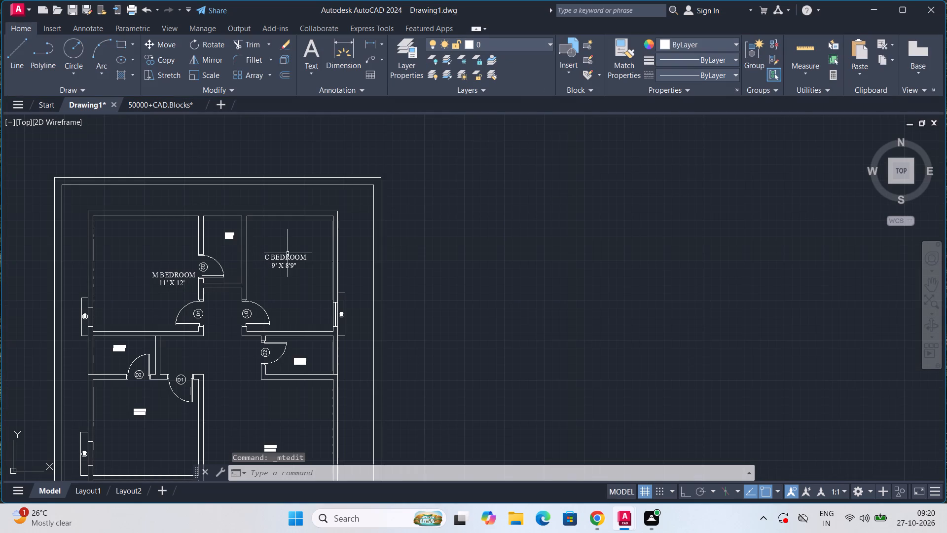
scroll(249, 246, up, 2)
scroll(247, 244, down, 2)
scroll(228, 240, up, 2)
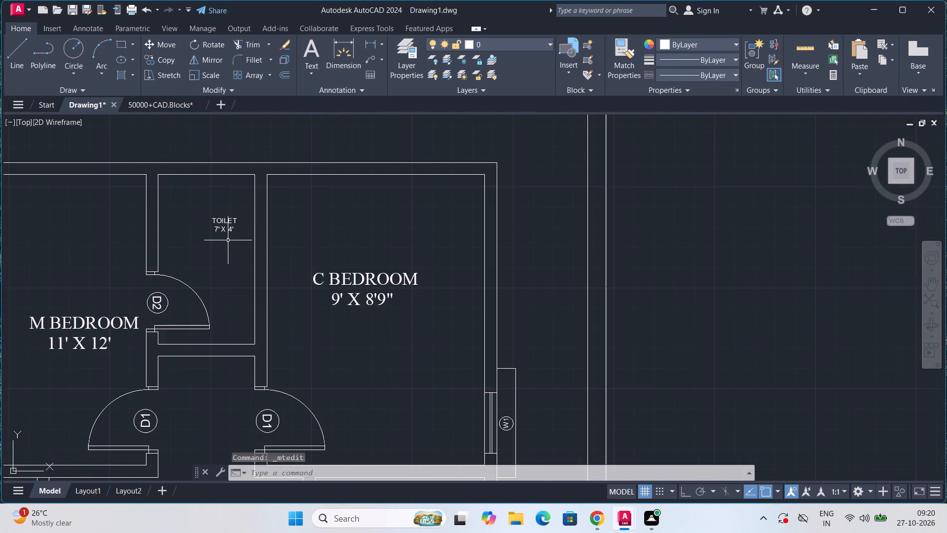
scroll(228, 240, up, 1)
double_click(228, 207)
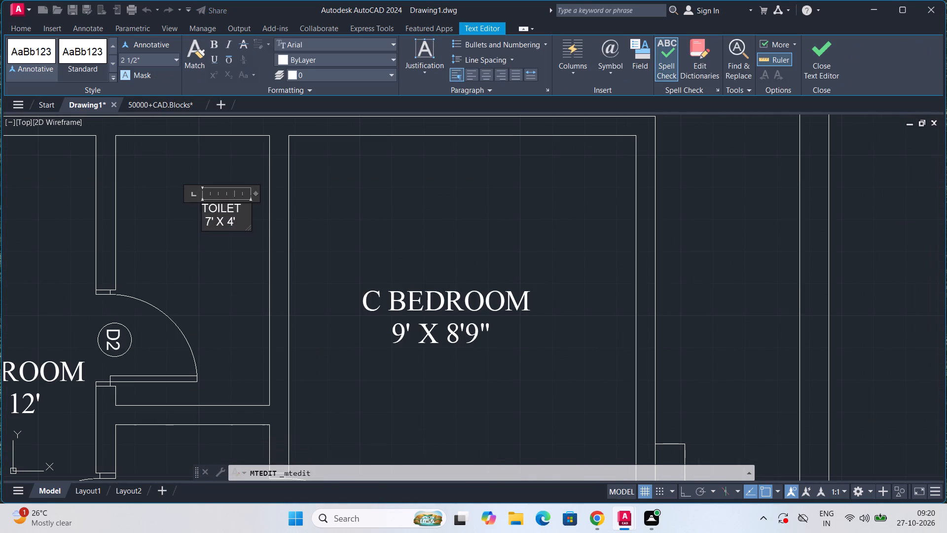
drag(239, 220, 197, 210)
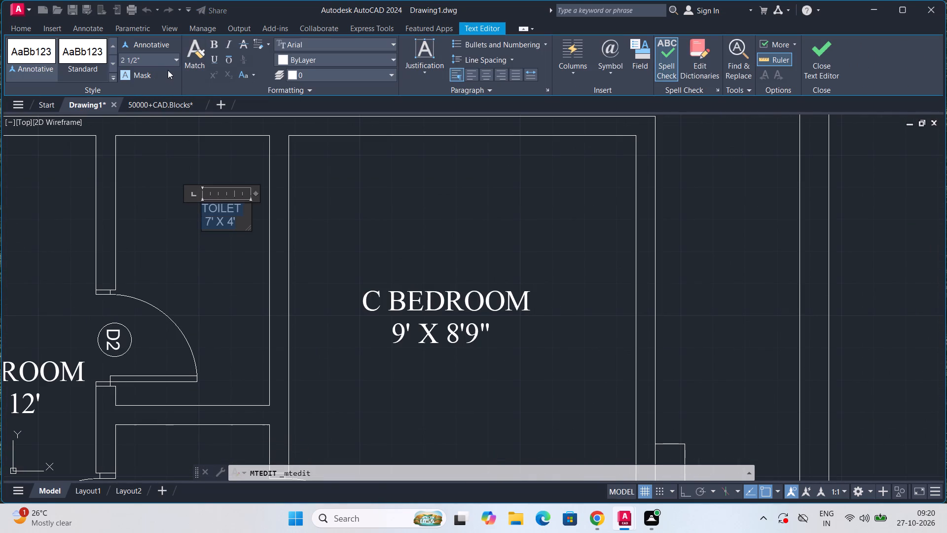
click(147, 59)
key(BackSpace)
text(6")
key(Return)
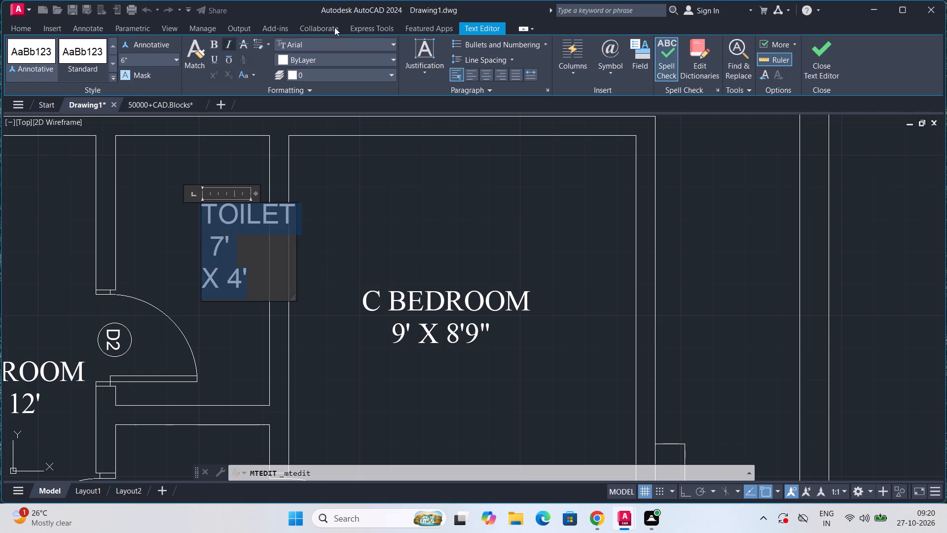
click(364, 37)
click(364, 41)
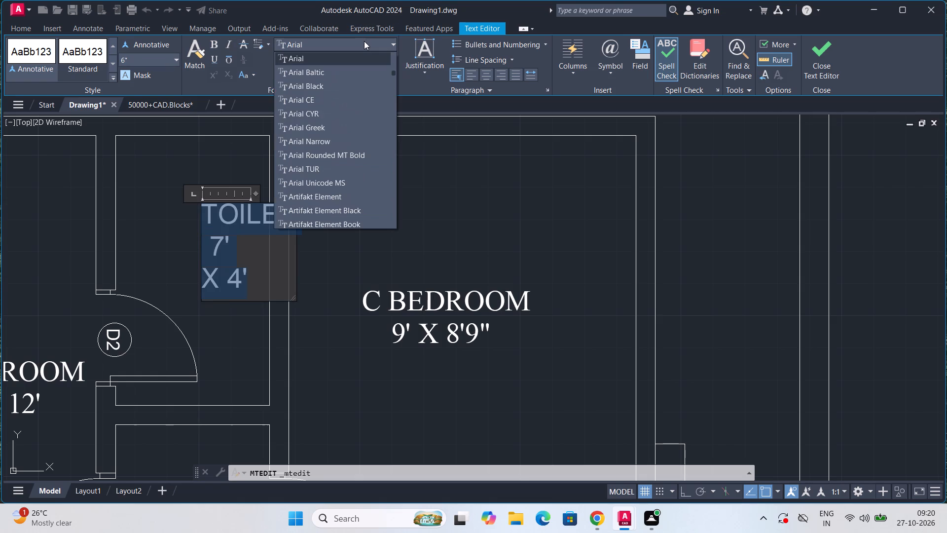
scroll(375, 124, down, 7)
scroll(381, 118, down, 20)
scroll(384, 130, up, 1)
scroll(384, 131, down, 3)
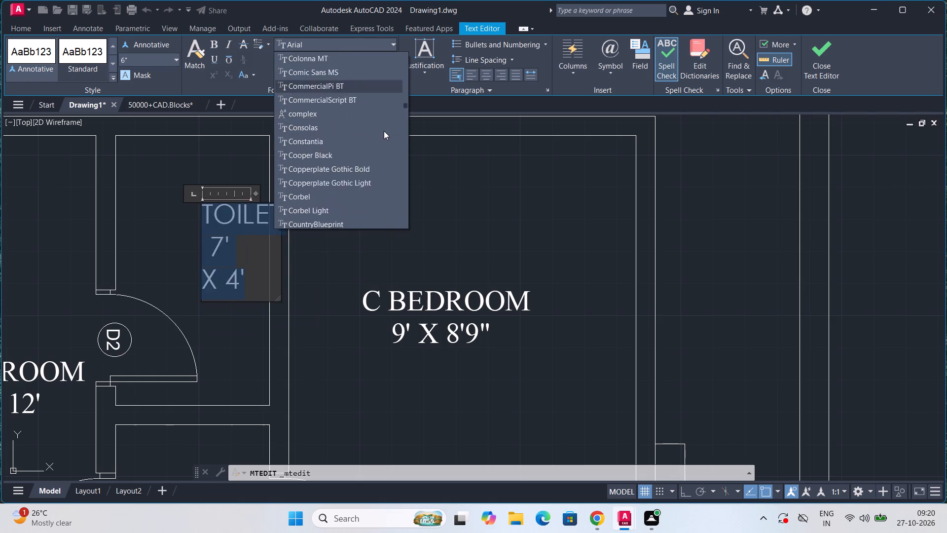
scroll(384, 131, down, 20)
scroll(385, 134, down, 14)
scroll(385, 134, up, 1)
scroll(385, 134, down, 8)
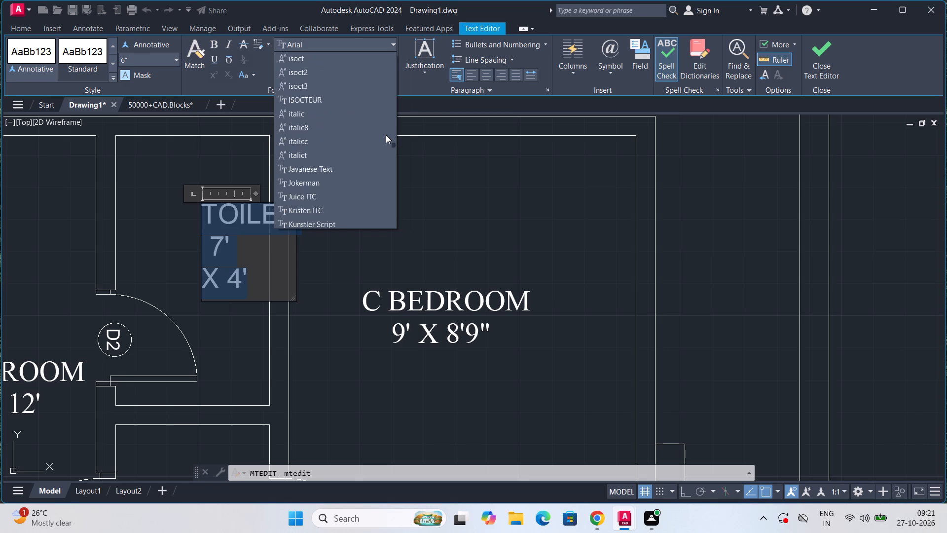
scroll(386, 135, down, 20)
scroll(386, 135, down, 3)
scroll(386, 135, up, 1)
scroll(386, 135, down, 9)
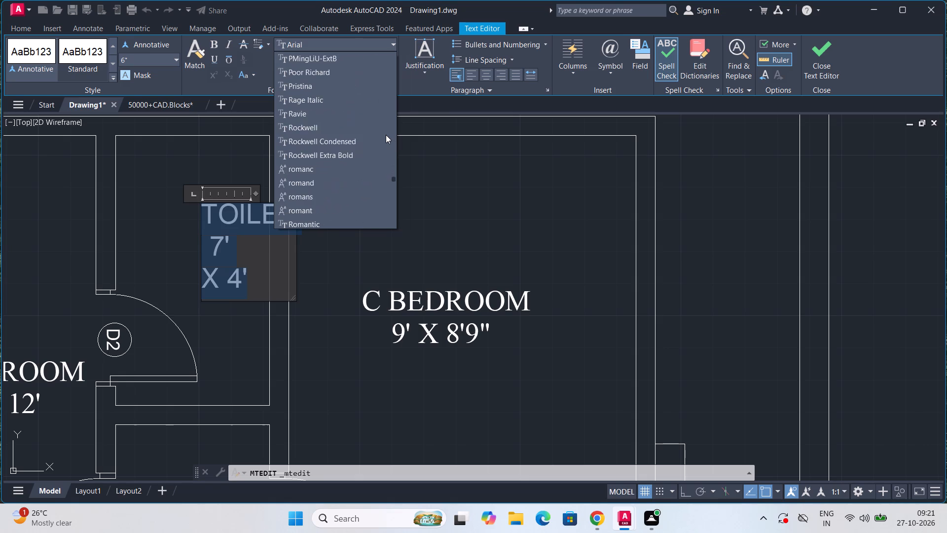
scroll(386, 135, down, 15)
scroll(386, 135, down, 7)
scroll(386, 135, down, 16)
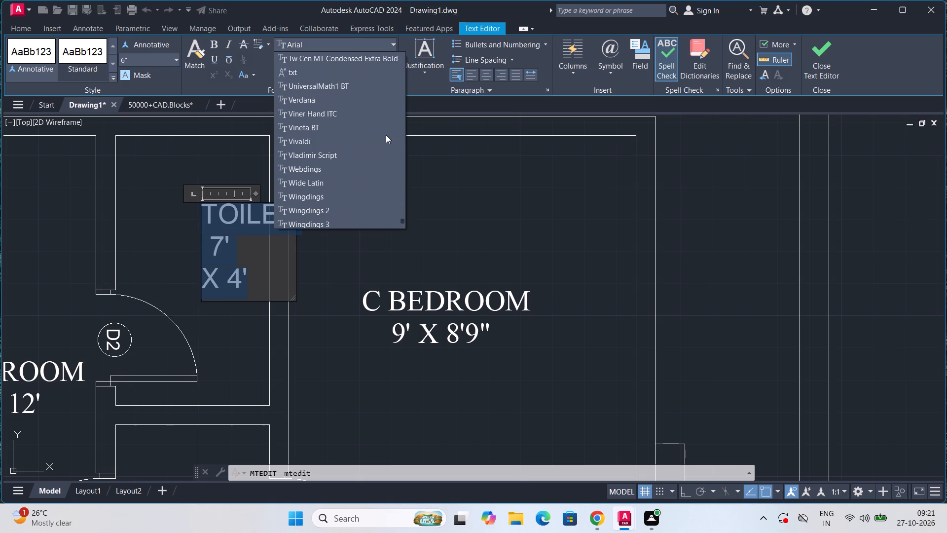
scroll(386, 135, up, 5)
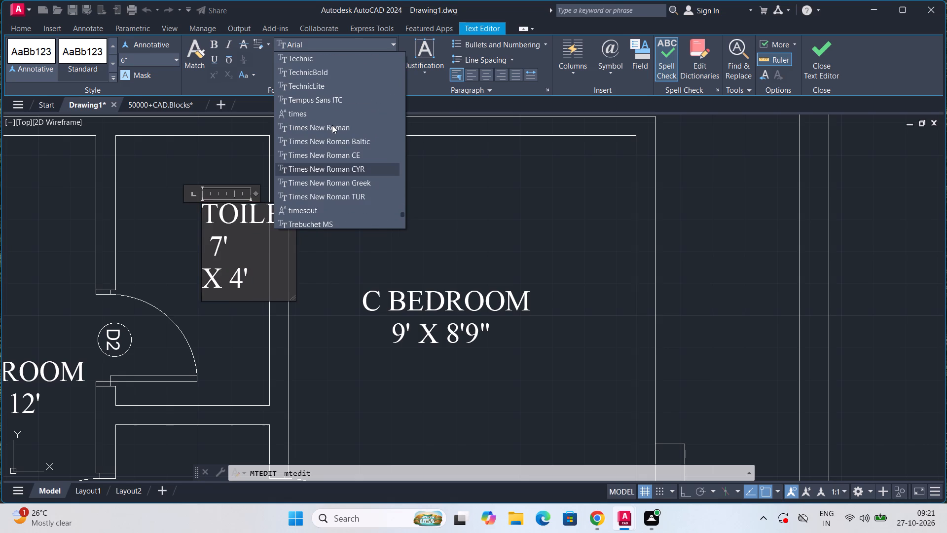
click(332, 125)
Widen the TOILET label's text frame so the room name and the dimensions each fit on one line.
drag(255, 194, 288, 194)
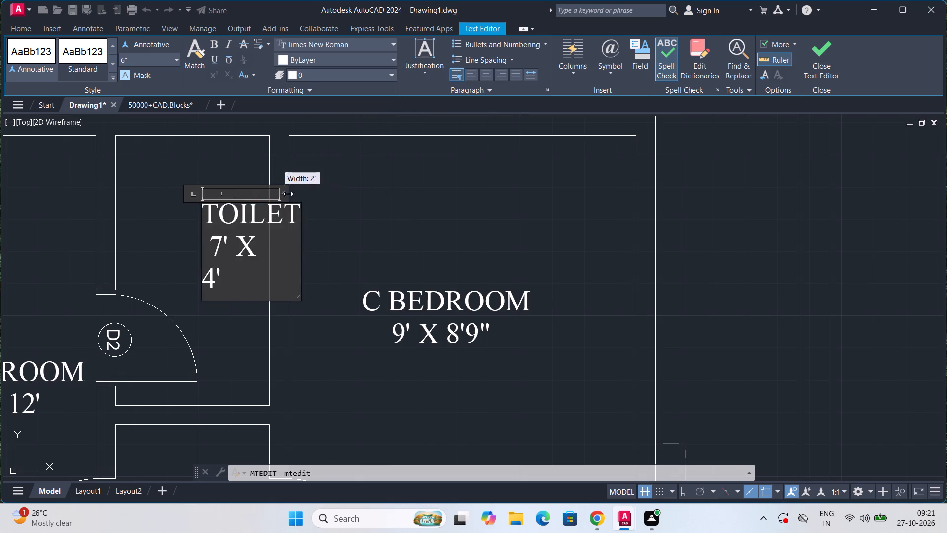
drag(288, 194, 310, 190)
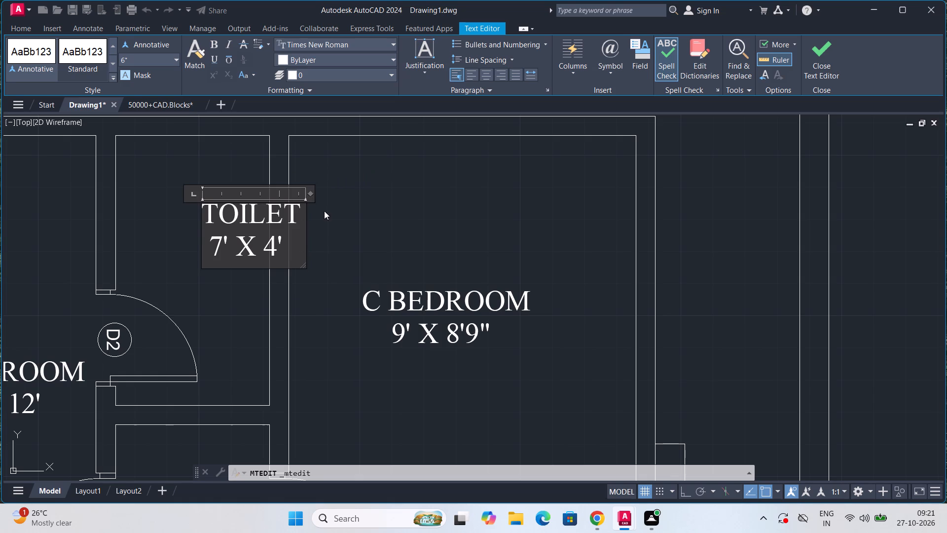
click(325, 211)
Move the TOILET label about 1'-5" down and to the left, so it sits between the toilet walls.
scroll(325, 211, down, 4)
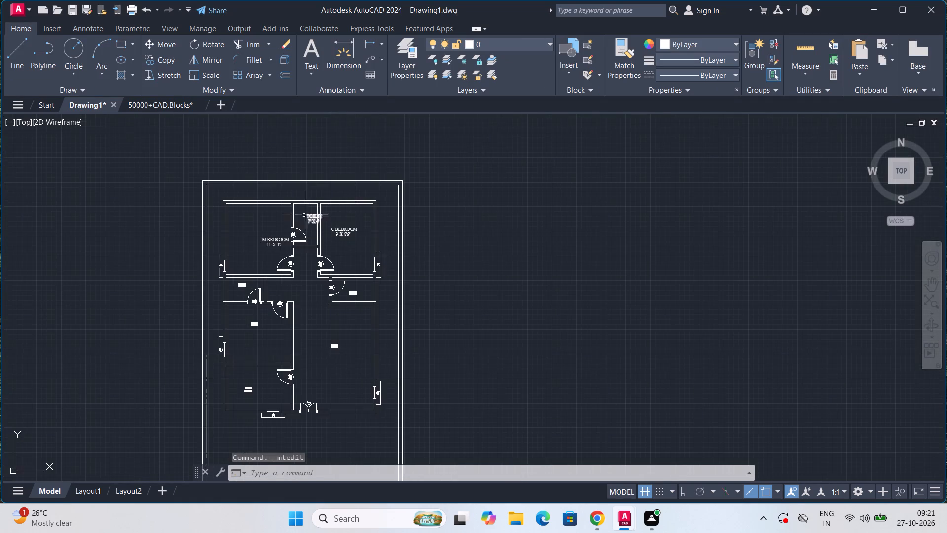
scroll(299, 214, up, 4)
click(381, 234)
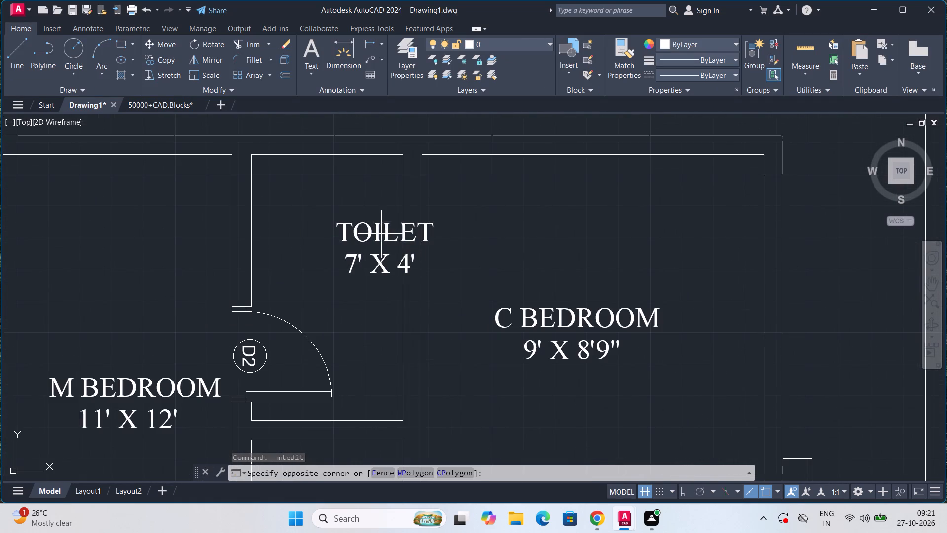
click(380, 234)
click(375, 236)
key(m)
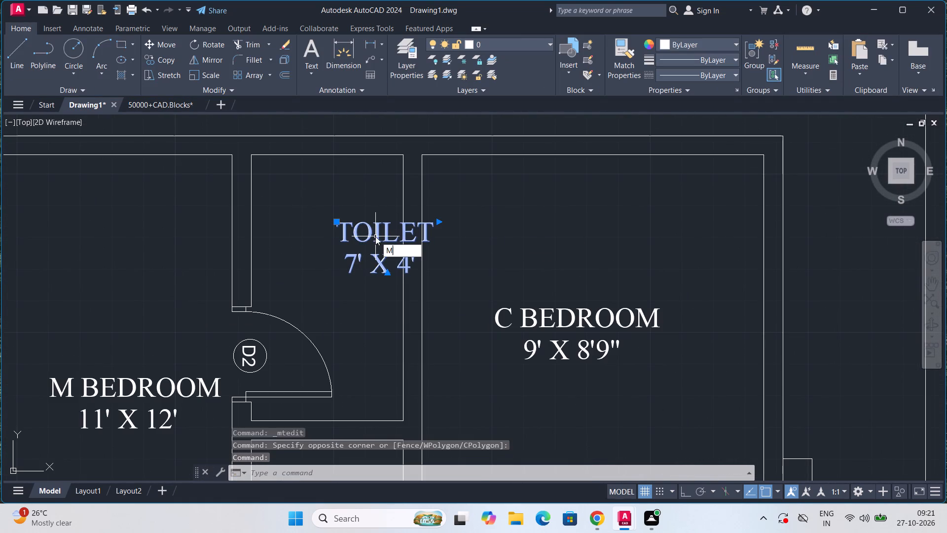
key(Return)
click(375, 236)
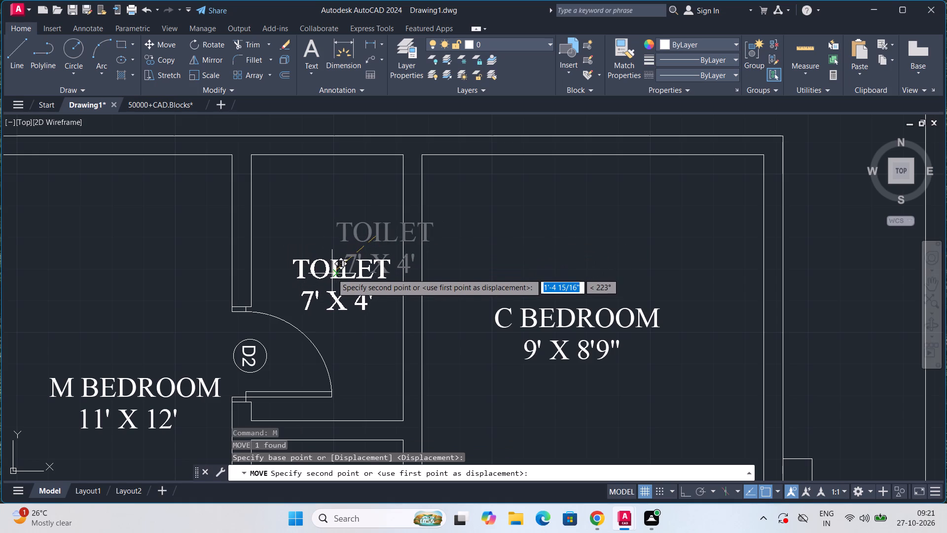
click(332, 273)
Reduce the text height of the whole TOILET label to 5", and further to 4".
scroll(332, 273, down, 5)
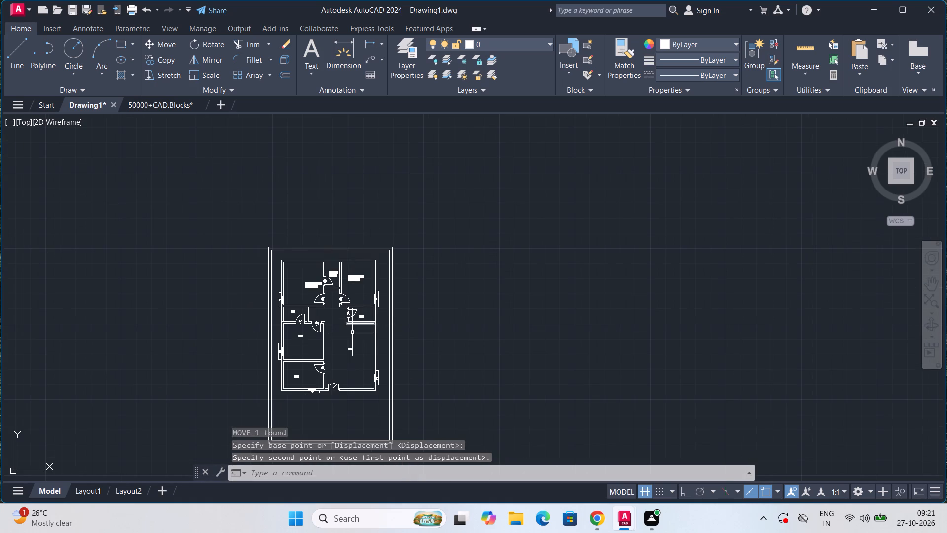
scroll(329, 332, up, 2)
middle_drag(335, 294, 413, 250)
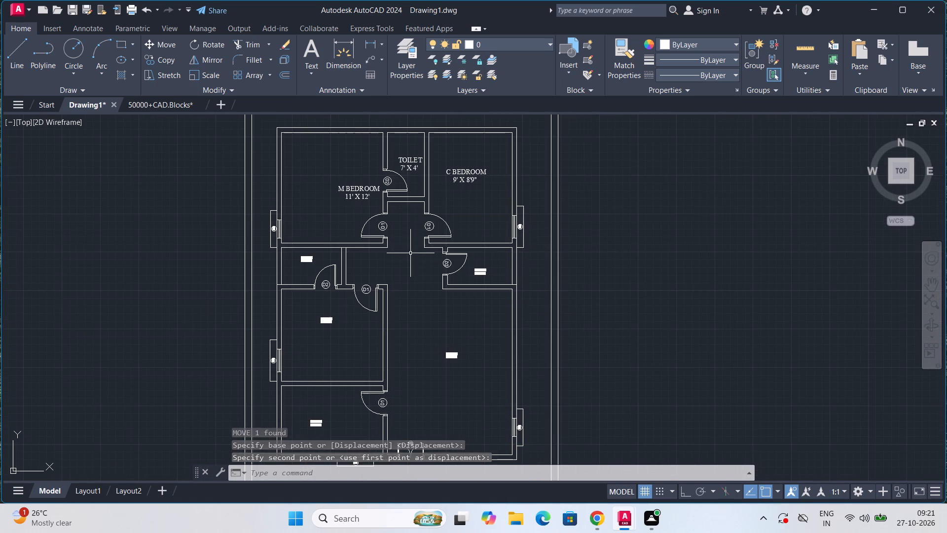
scroll(406, 256, up, 1)
middle_drag(438, 232, 392, 334)
scroll(379, 275, up, 1)
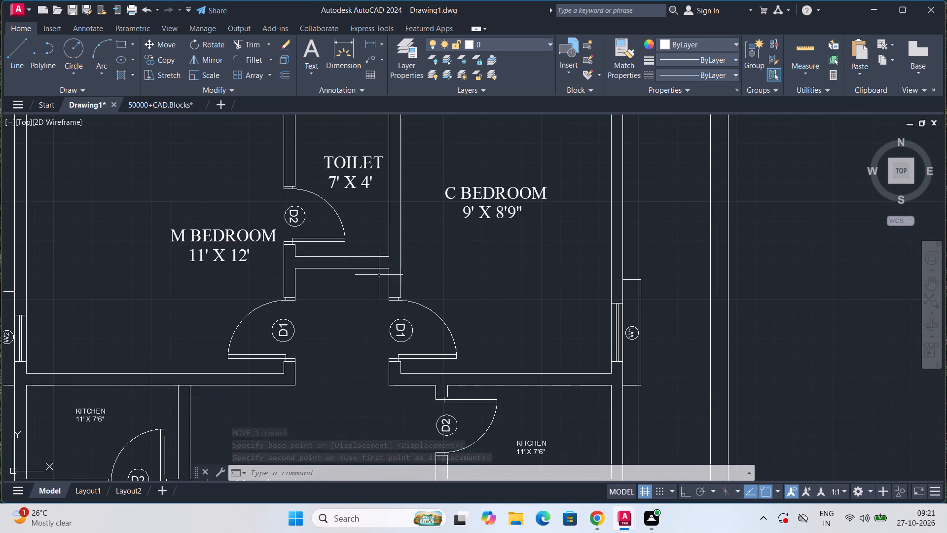
middle_drag(392, 273, 391, 331)
scroll(376, 257, up, 1)
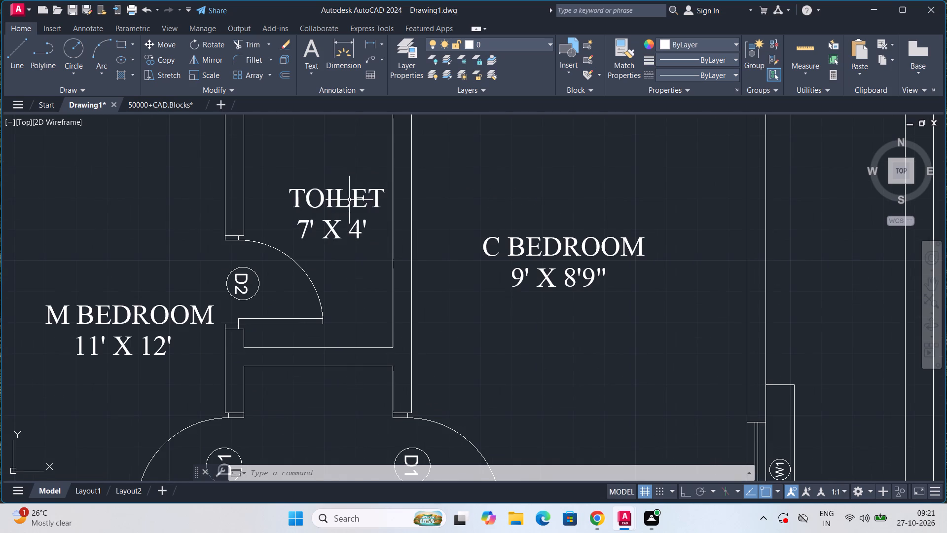
click(349, 199)
double_click(364, 199)
double_click(352, 209)
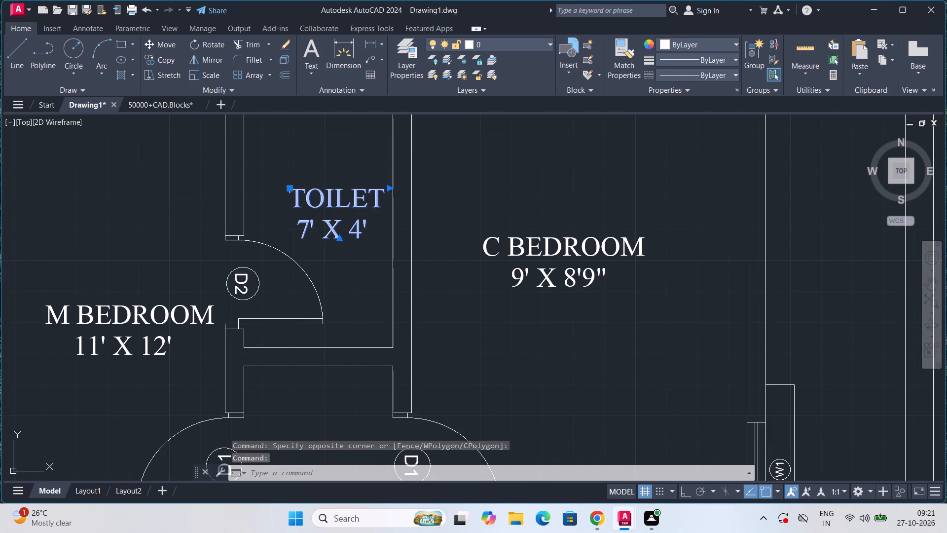
drag(371, 235, 296, 205)
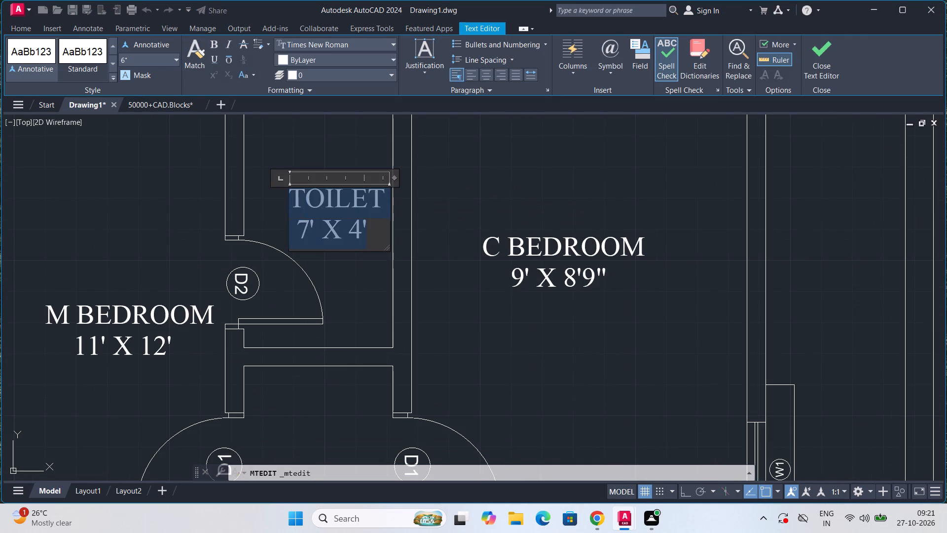
drag(296, 205, 297, 204)
click(341, 235)
drag(370, 228, 293, 205)
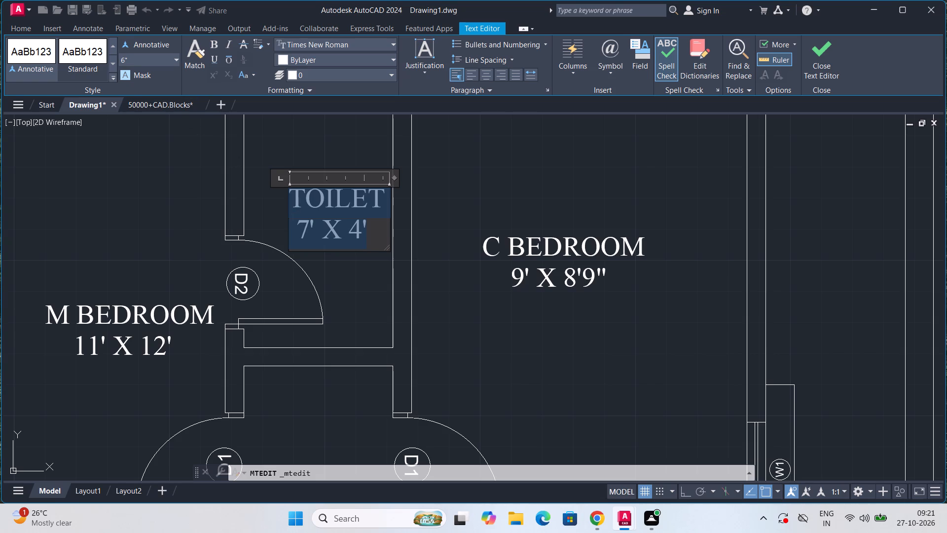
double_click(151, 62)
text(5")
key(Return)
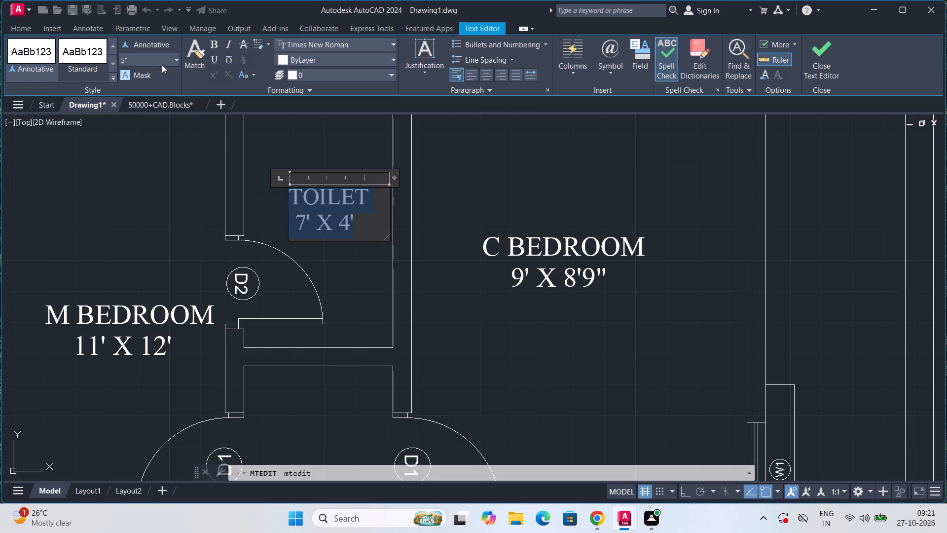
click(162, 61)
text(4")
key(Return)
click(337, 251)
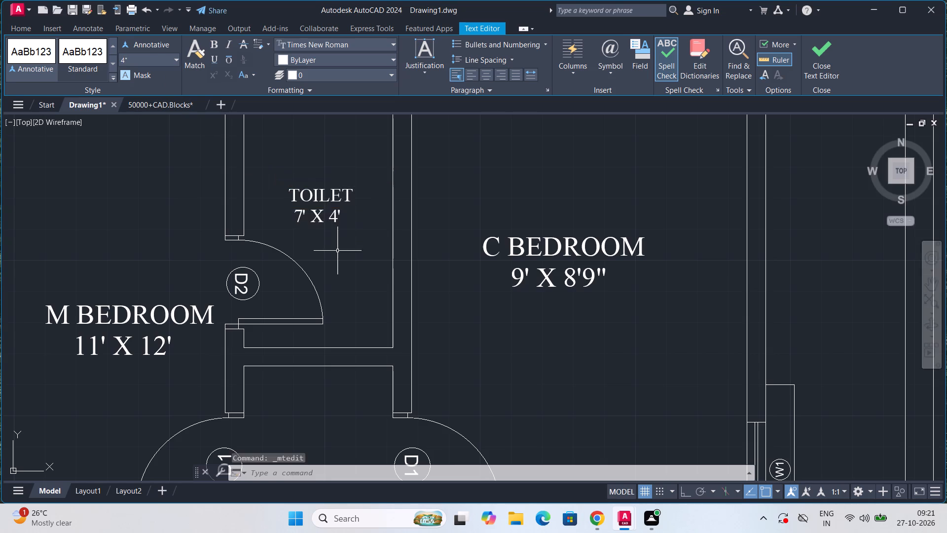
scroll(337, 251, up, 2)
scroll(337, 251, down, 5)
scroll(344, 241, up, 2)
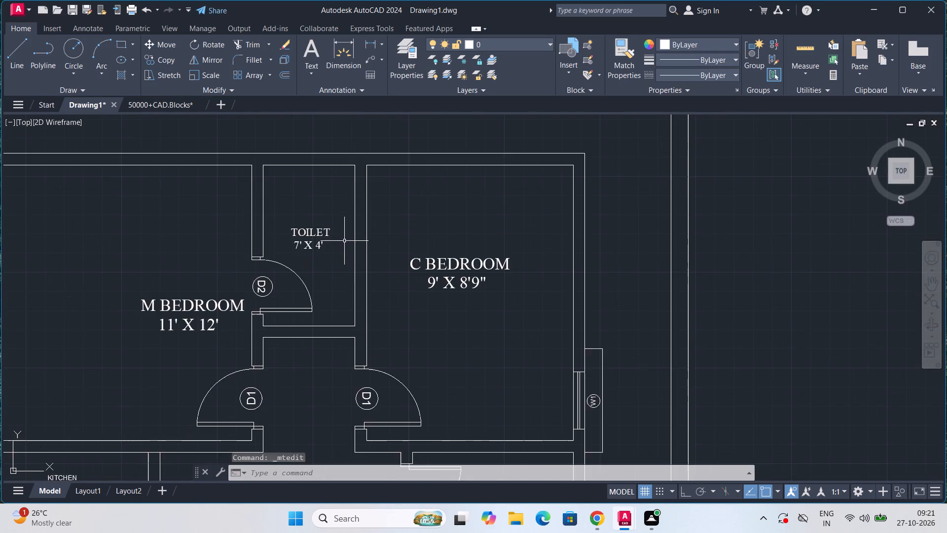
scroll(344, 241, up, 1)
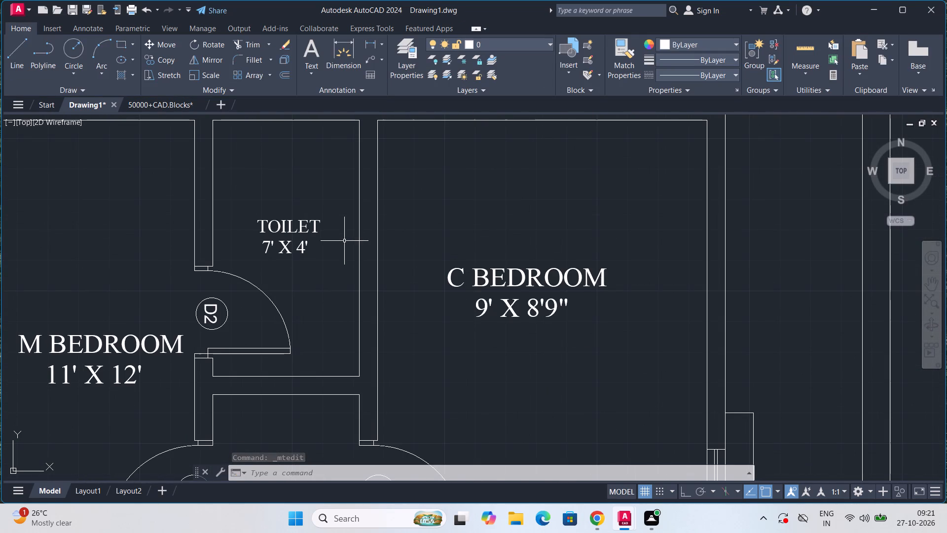
Reduce the text height of the whole C BEDROOM 9' X 8'9" label to 4".
scroll(344, 241, down, 1)
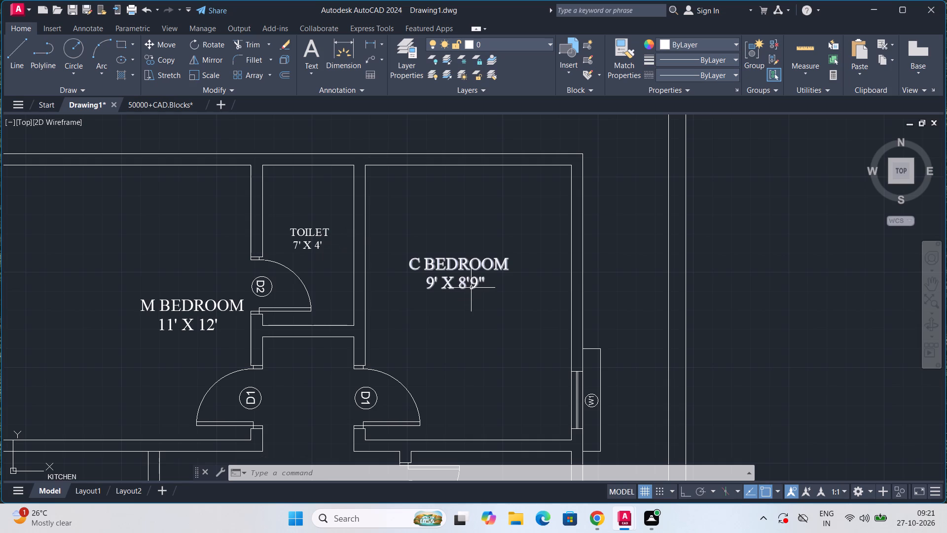
double_click(470, 261)
drag(487, 282, 486, 282)
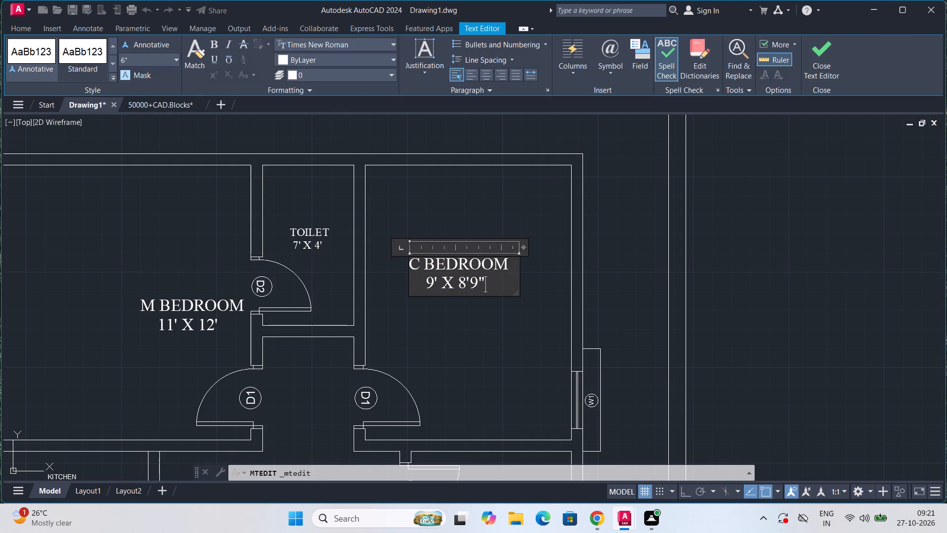
drag(486, 282, 405, 261)
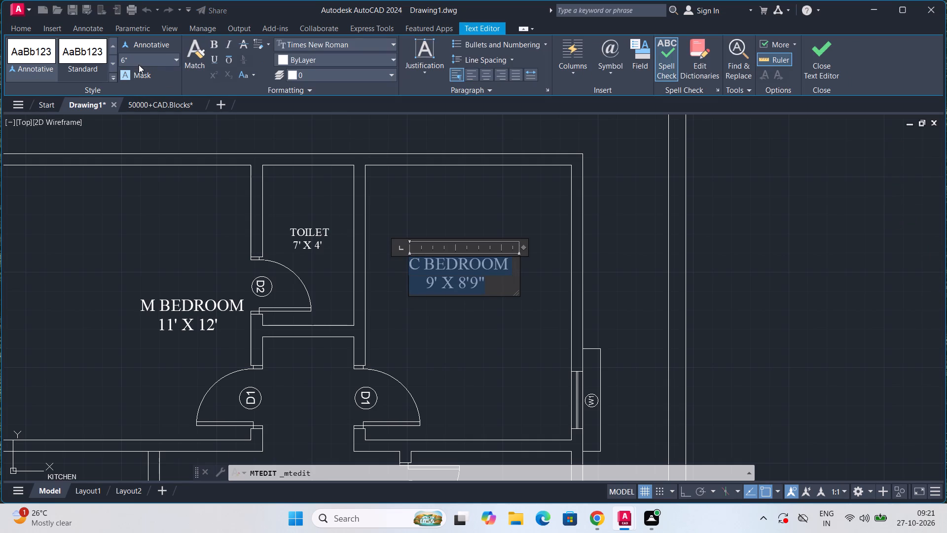
click(139, 65)
text(4")
key(Return)
Reduce the text height of the whole M BEDROOM 11' X 12' label to 4".
scroll(135, 69, down, 3)
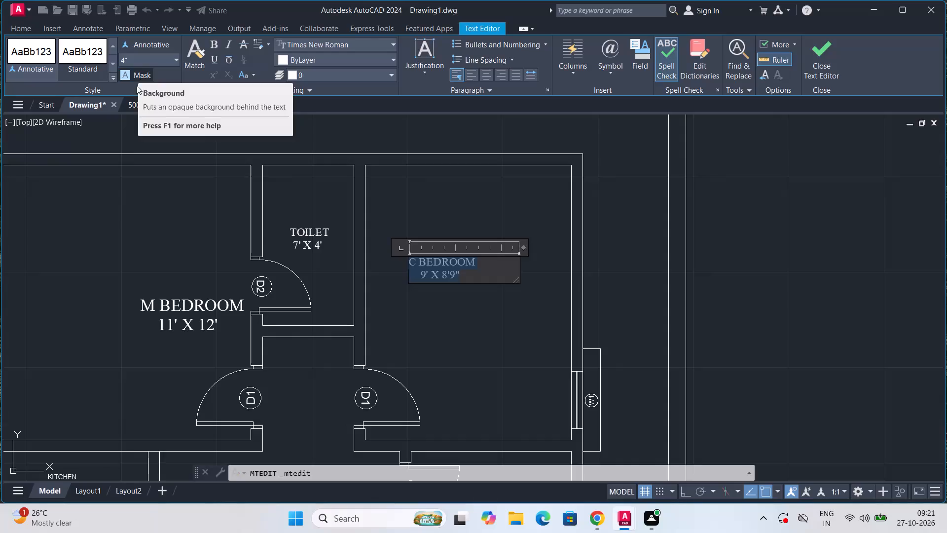
scroll(119, 217, down, 2)
scroll(124, 235, up, 3)
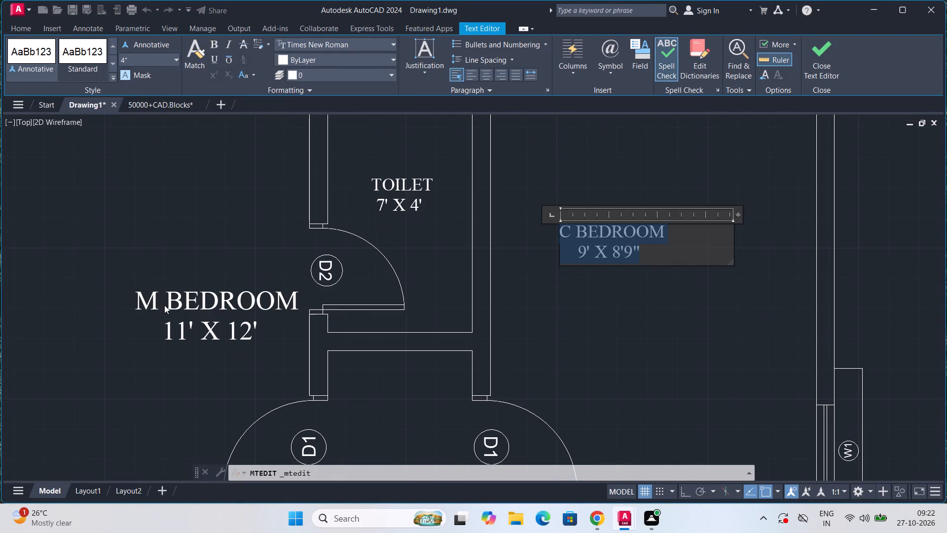
double_click(164, 305)
double_click(234, 336)
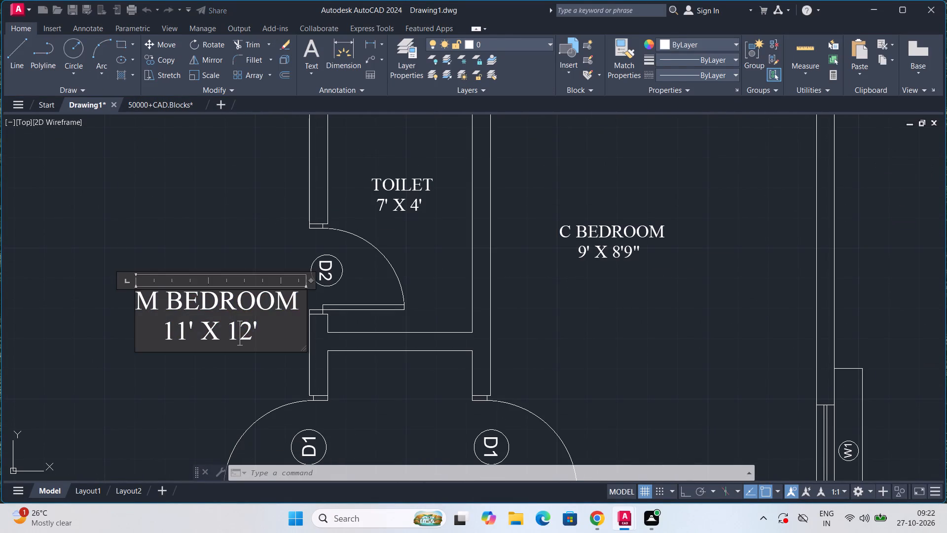
drag(280, 338, 141, 300)
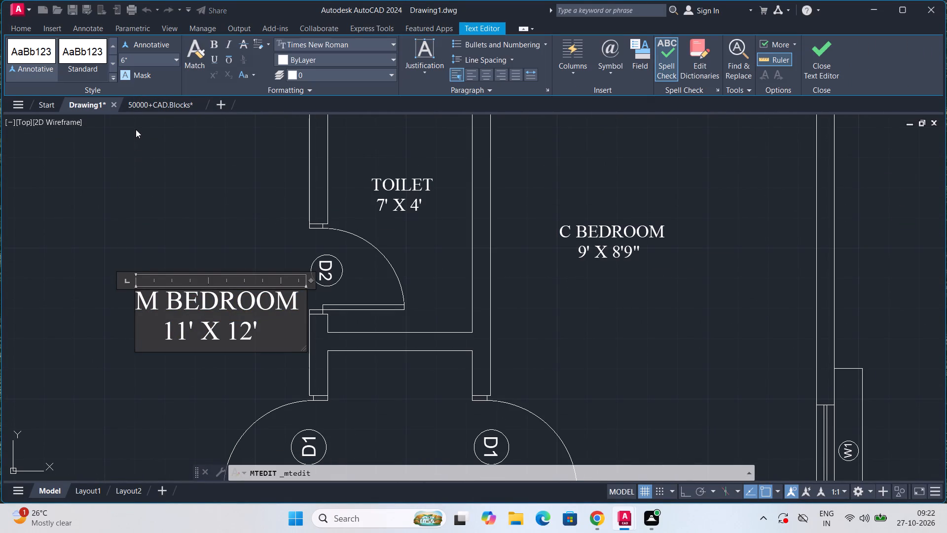
double_click(137, 60)
text(4")
key(Return)
scroll(137, 60, down, 5)
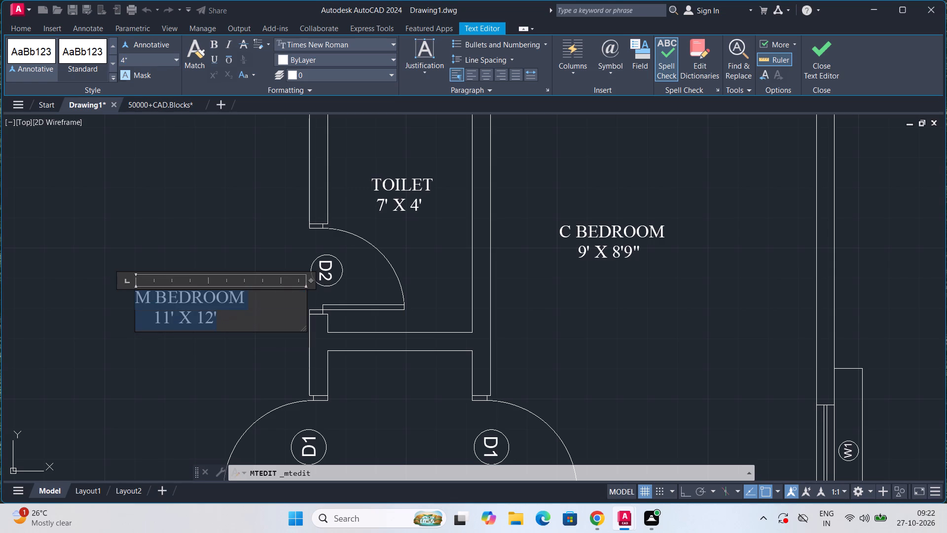
scroll(213, 125, down, 1)
click(208, 165)
Replace the KITCHEN label in the small room below M BEDROOM with TOILET and 6'6" X 4' on a second line.
scroll(208, 165, down, 3)
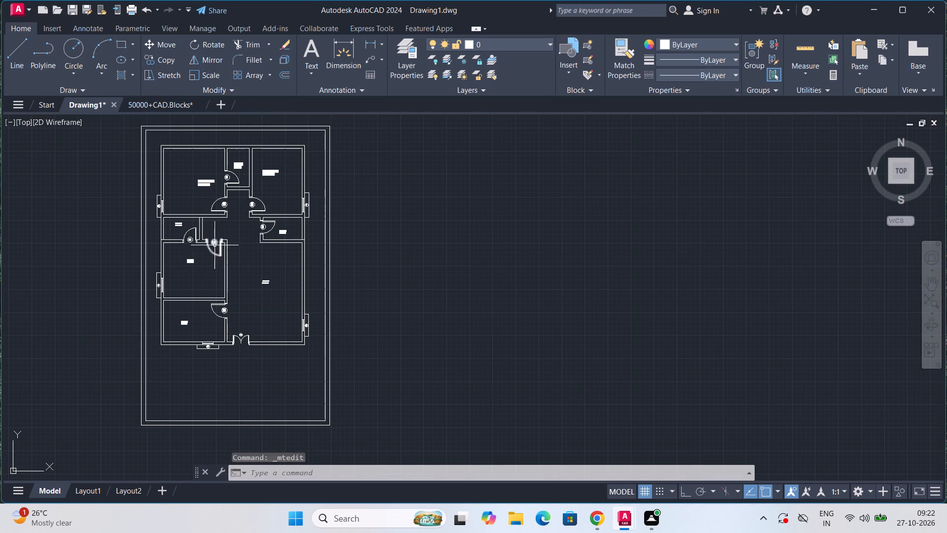
scroll(217, 235, up, 1)
scroll(136, 219, up, 4)
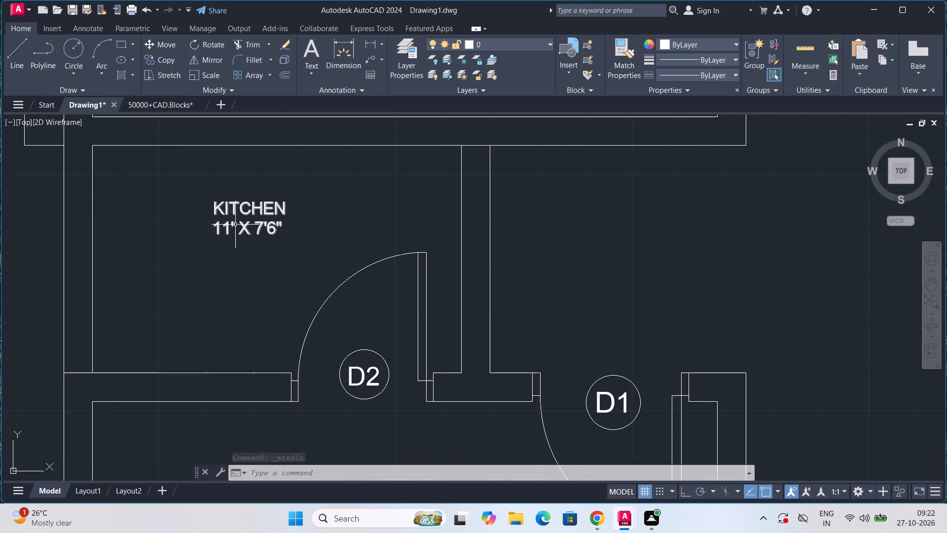
double_click(251, 211)
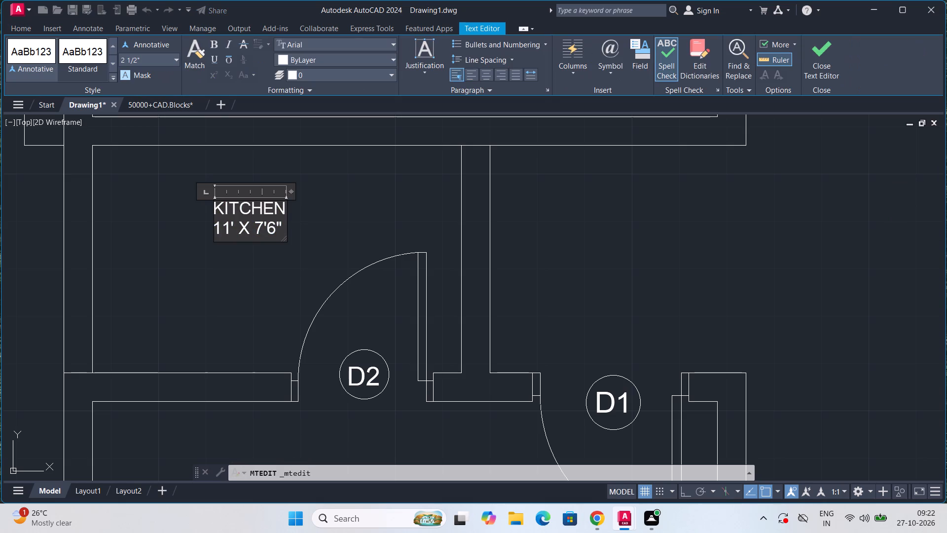
click(281, 221)
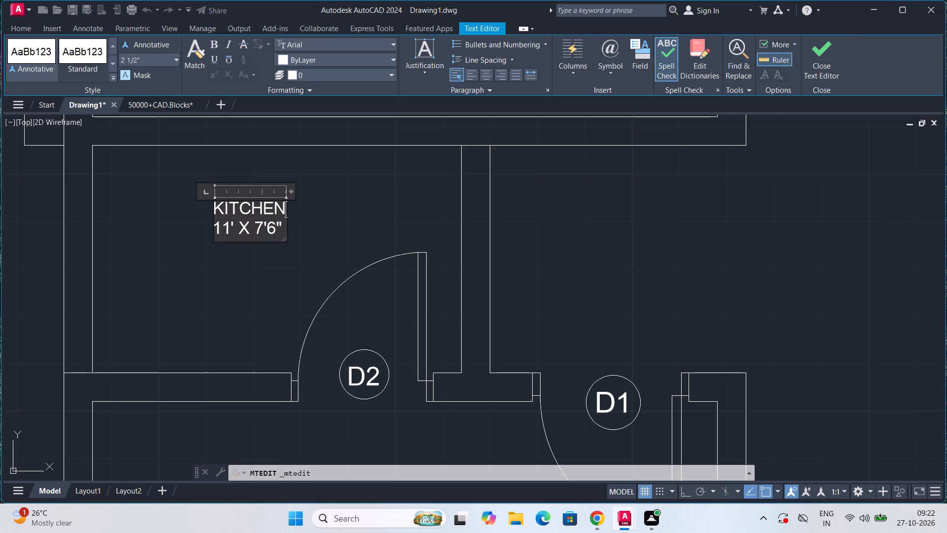
click(281, 227)
key(BackSpace)
key(BackSpace)
key(BackSpace)
key(BackSpace)
key(BackSpace)
key(BackSpace)
key(BackSpace)
key(BackSpace)
key(BackSpace)
key(BackSpace)
key(BackSpace)
key(BackSpace)
key(BackSpace)
key(BackSpace)
key(BackSpace)
key(BackSpace)
key(BackSpace)
key(BackSpace)
key(BackSpace)
key(BackSpace)
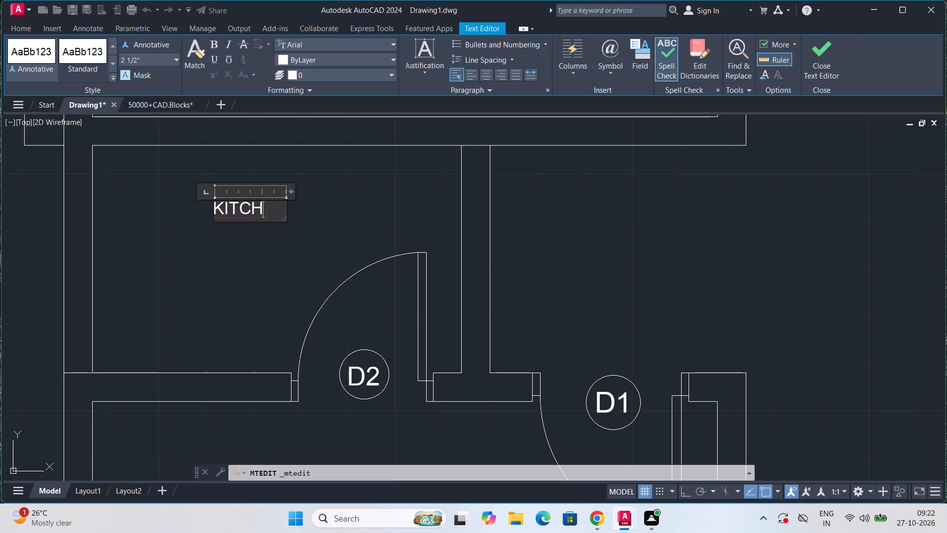
text(TOILET)
key(Return)
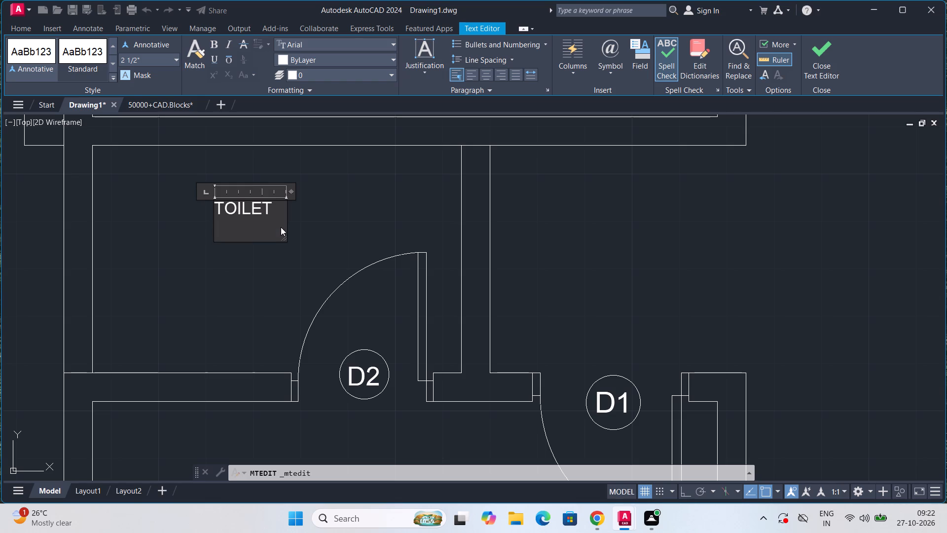
text(6'6" X)
key(space)
text(4)
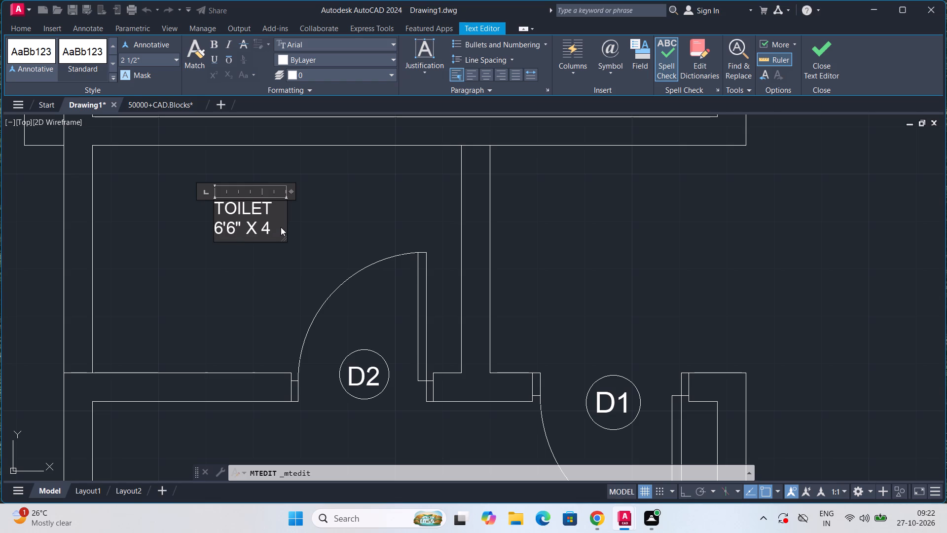
key(apostrophe)
Set the whole 6'6" X 4' TOILET label to 4" text height and widen its frame so the dimensions fit on one line.
drag(275, 230, 215, 206)
click(151, 62)
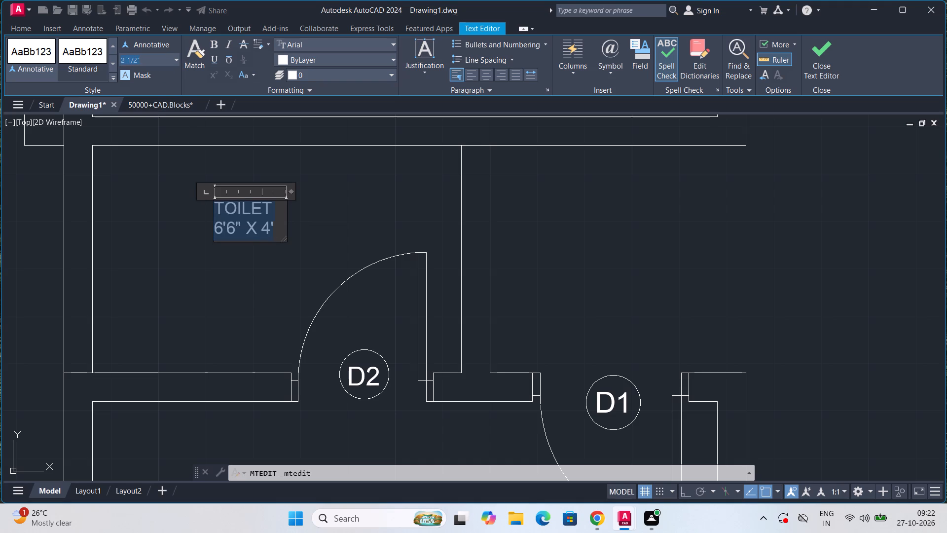
text(4")
key(Return)
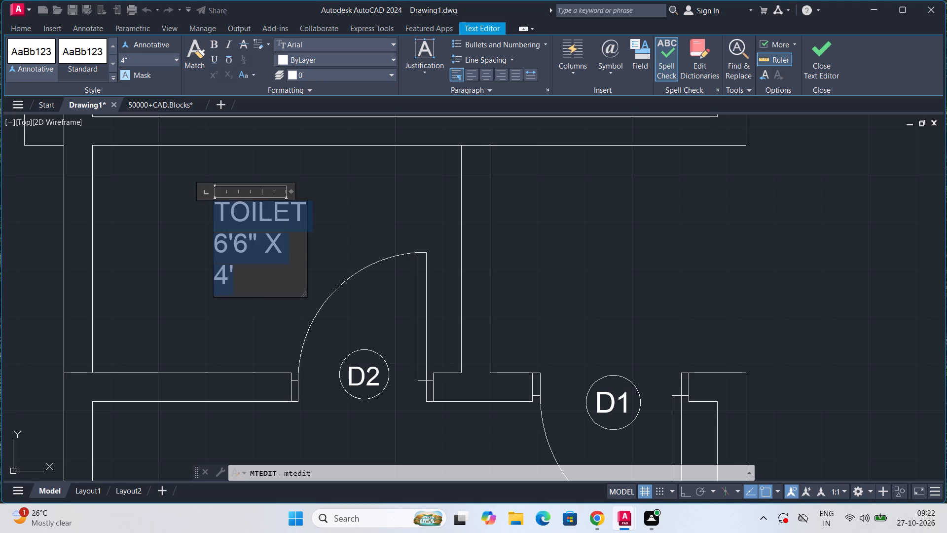
drag(289, 190, 311, 192)
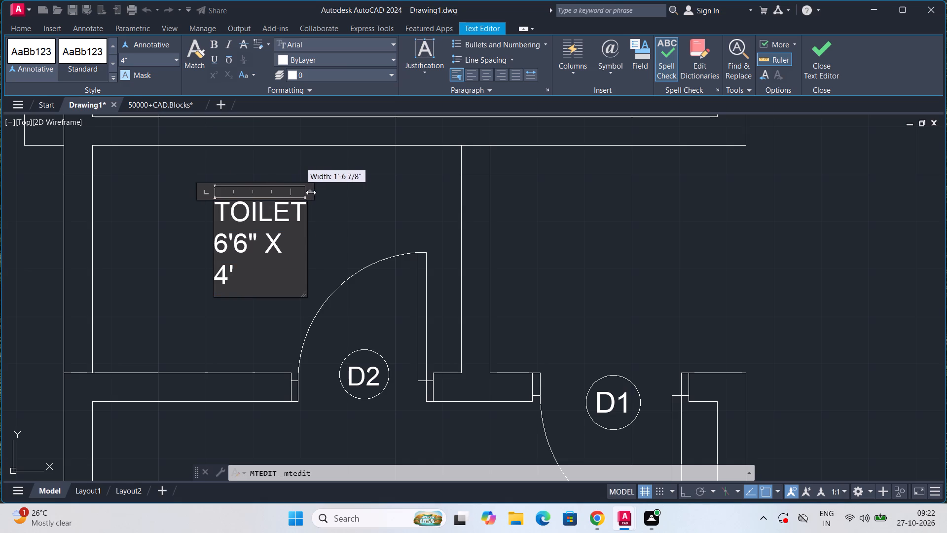
drag(311, 192, 318, 193)
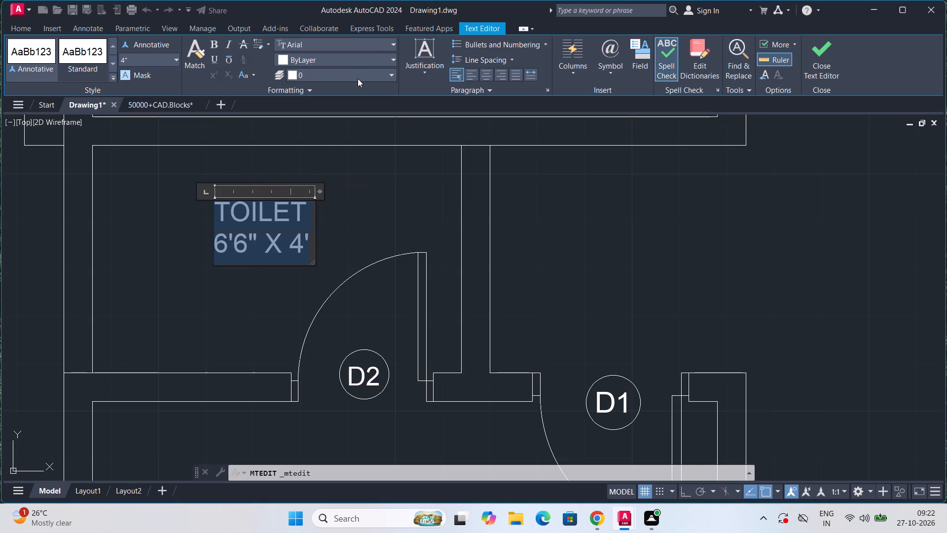
Change the font of the whole 6'6" X 4' TOILET label to Times New Roman.
click(376, 43)
scroll(388, 127, down, 10)
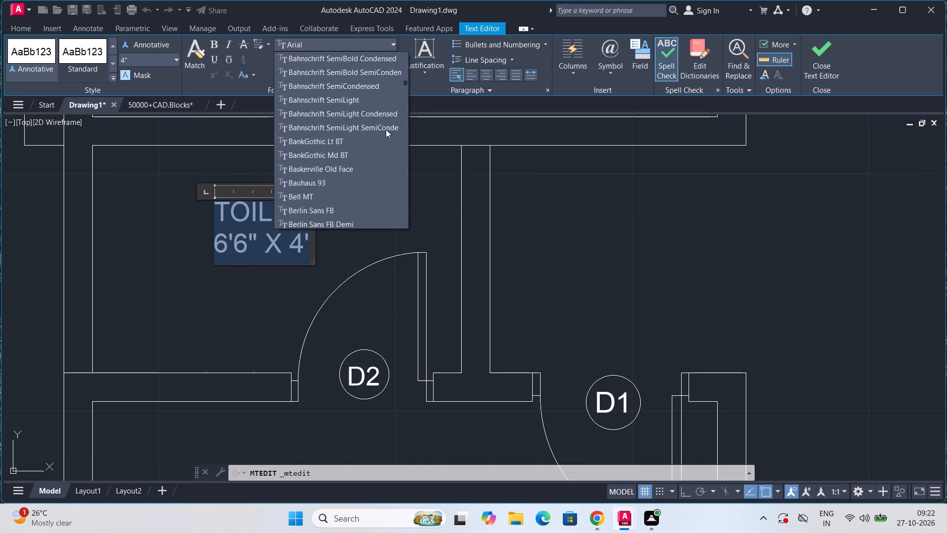
scroll(386, 129, down, 2)
scroll(386, 129, up, 1)
scroll(386, 129, down, 8)
scroll(385, 128, up, 1)
scroll(385, 128, down, 20)
scroll(385, 128, down, 20)
scroll(385, 128, down, 2)
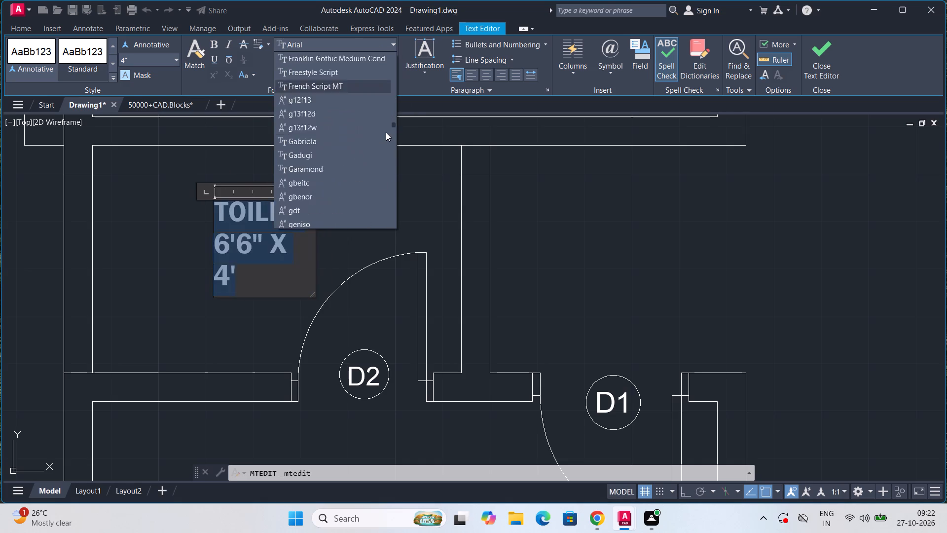
scroll(386, 132, down, 20)
scroll(386, 132, down, 12)
scroll(350, 48, down, 7)
scroll(347, 98, down, 5)
scroll(349, 102, up, 1)
scroll(349, 102, down, 20)
scroll(349, 102, down, 6)
scroll(350, 97, down, 16)
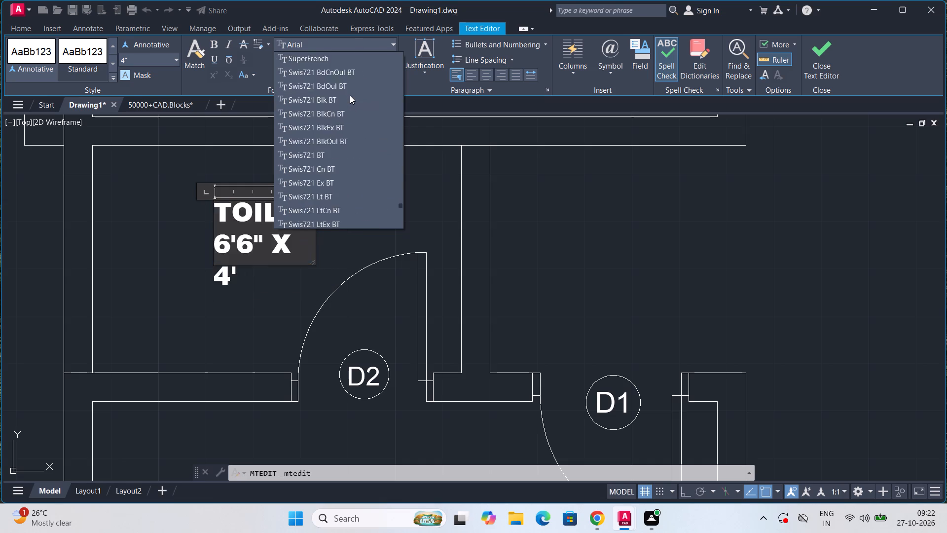
scroll(350, 95, down, 4)
scroll(350, 95, up, 1)
scroll(350, 95, down, 8)
scroll(350, 95, up, 4)
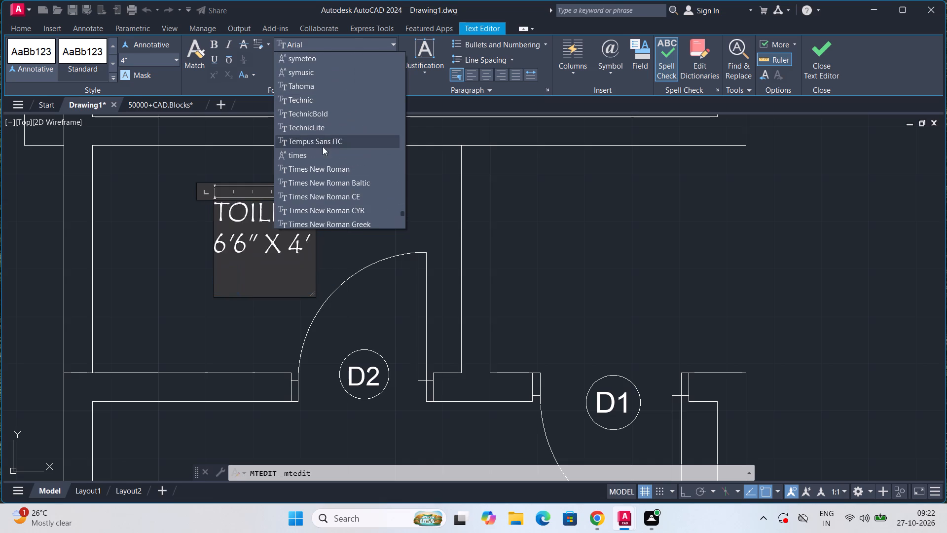
click(320, 166)
click(343, 226)
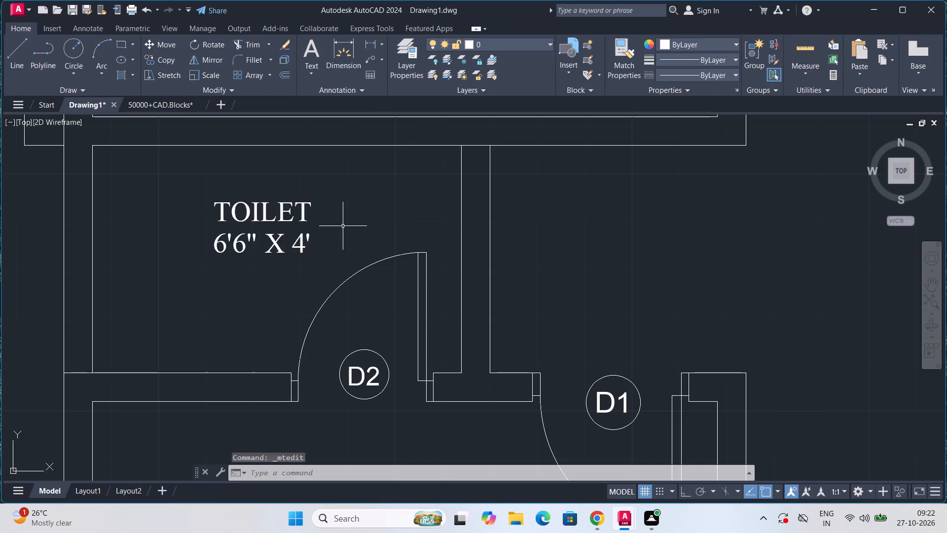
Match the properties of the 6'6" X 4' TOILET label onto the four remaining KITCHEN labels in the floor plan.
scroll(343, 226, down, 5)
middle_drag(454, 290, 396, 313)
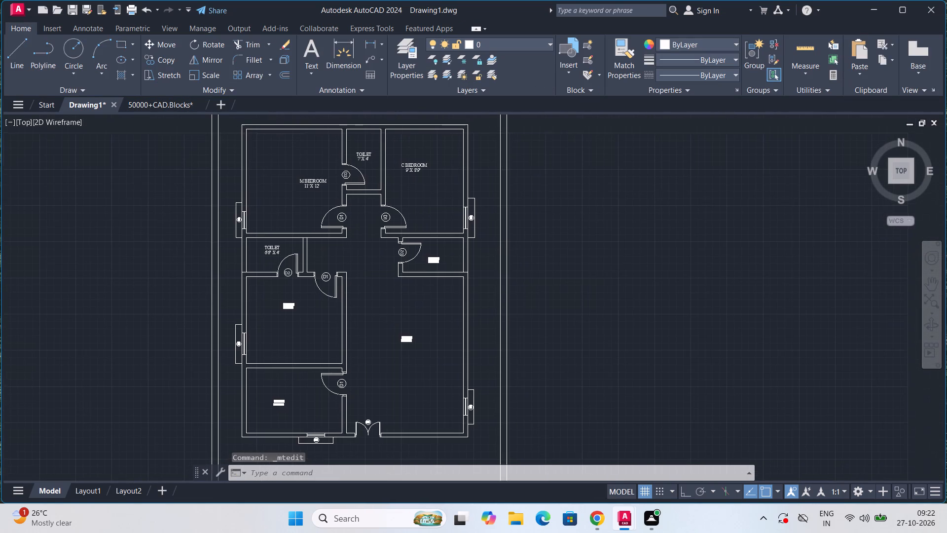
scroll(431, 270, up, 3)
scroll(431, 270, down, 2)
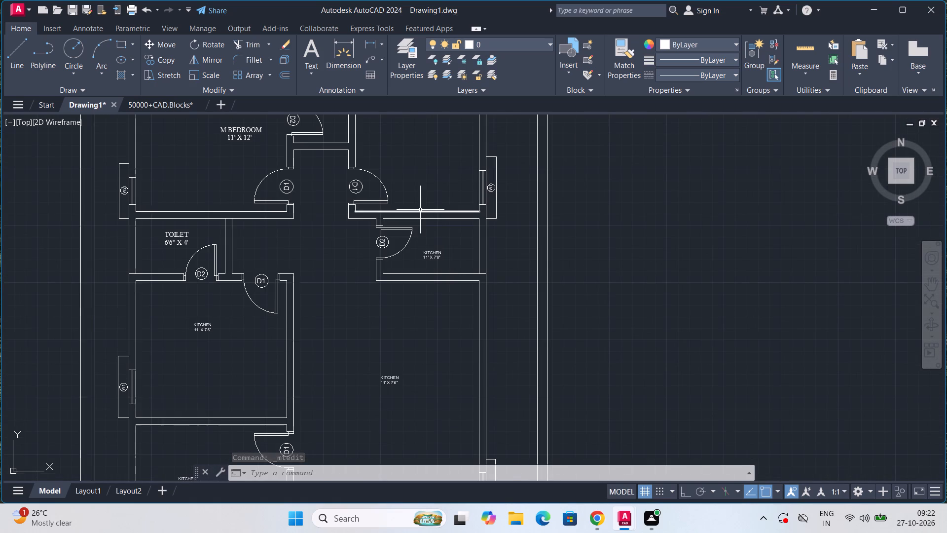
scroll(420, 210, up, 1)
click(620, 49)
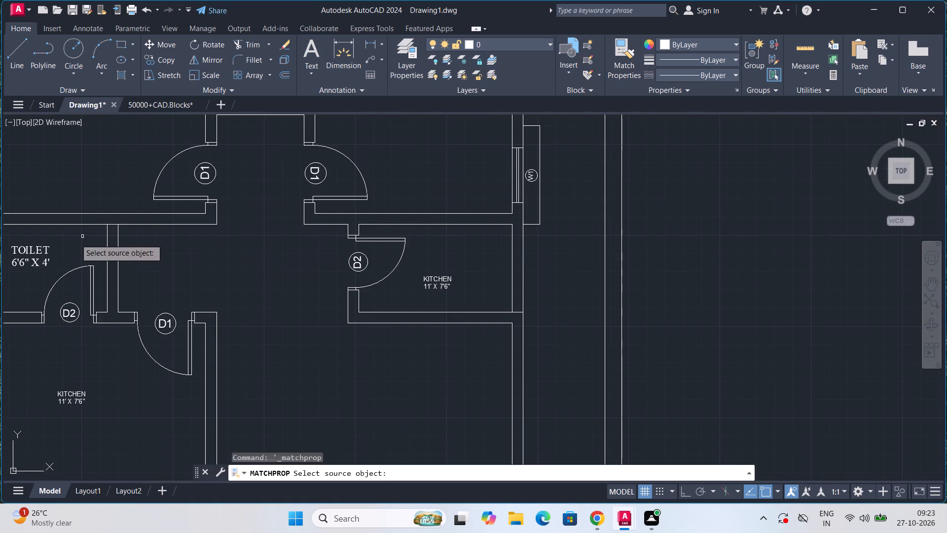
click(42, 257)
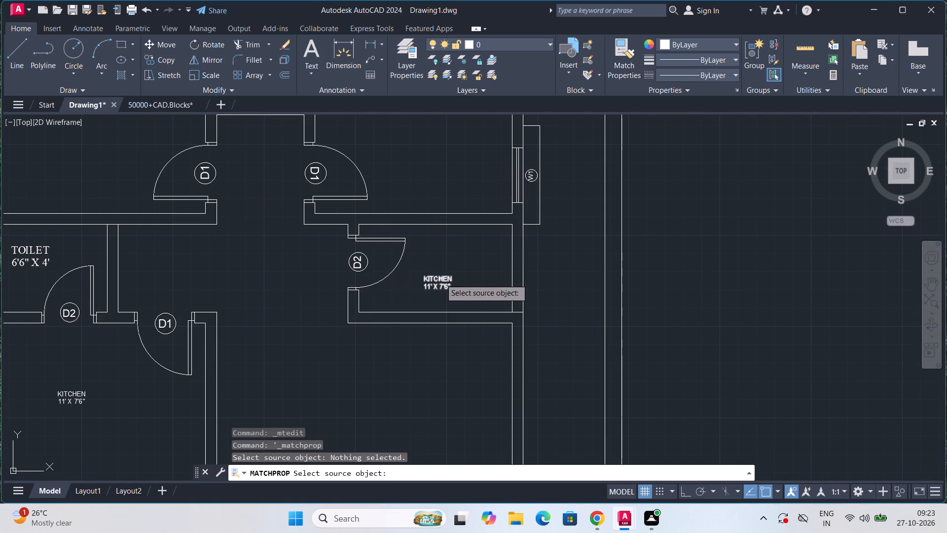
click(28, 252)
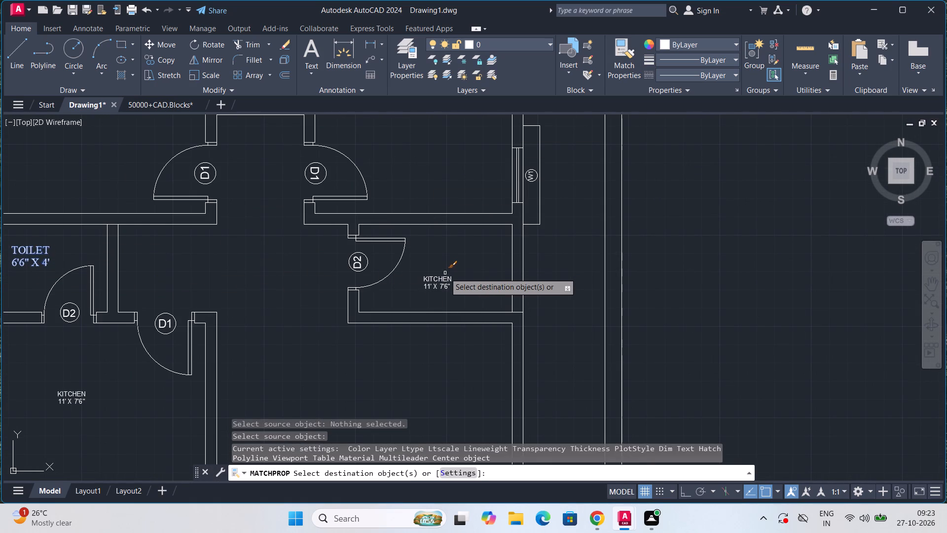
click(444, 277)
scroll(444, 277, down, 3)
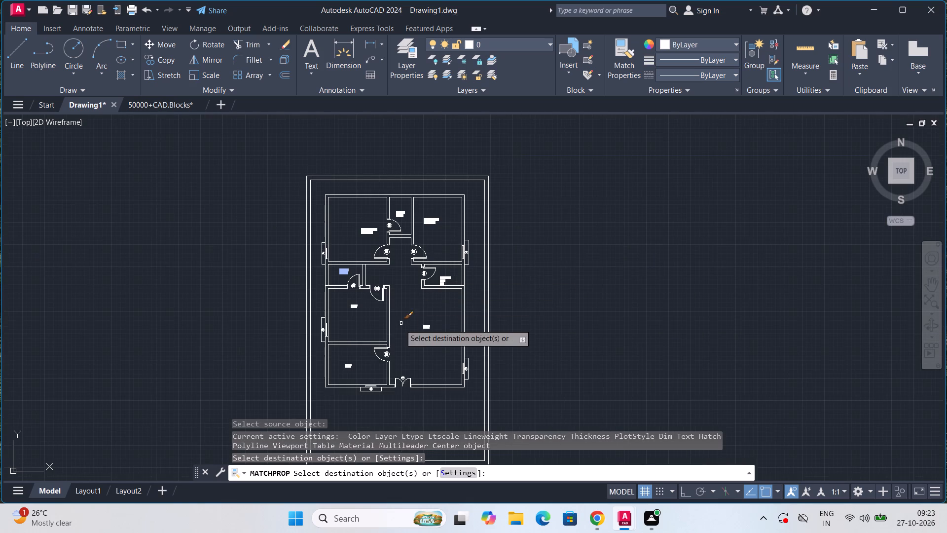
scroll(345, 299, up, 3)
click(365, 330)
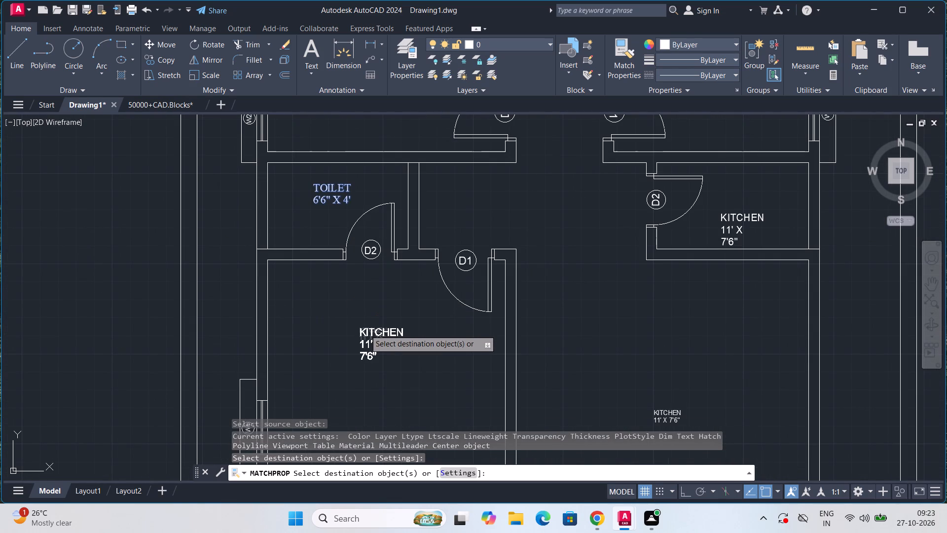
scroll(365, 330, down, 2)
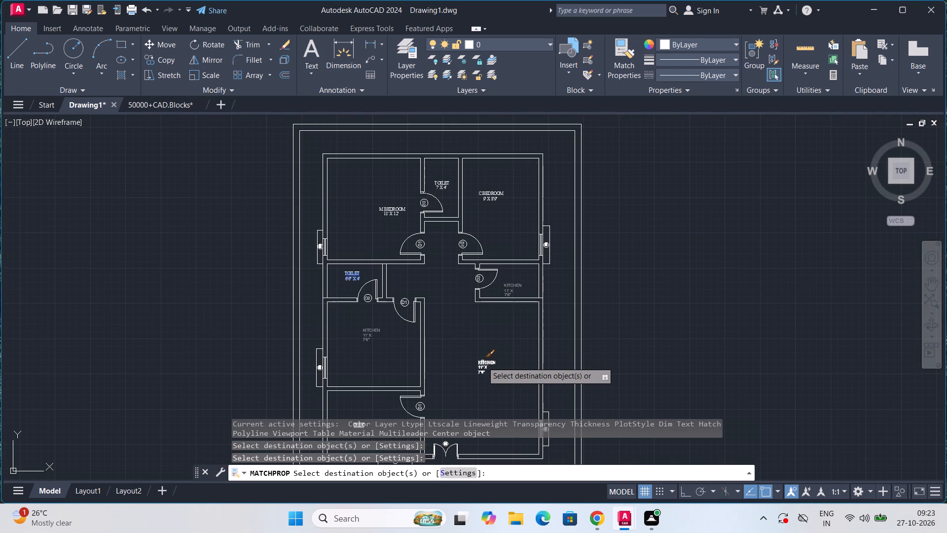
click(482, 362)
middle_drag(480, 357, 515, 243)
scroll(462, 282, up, 2)
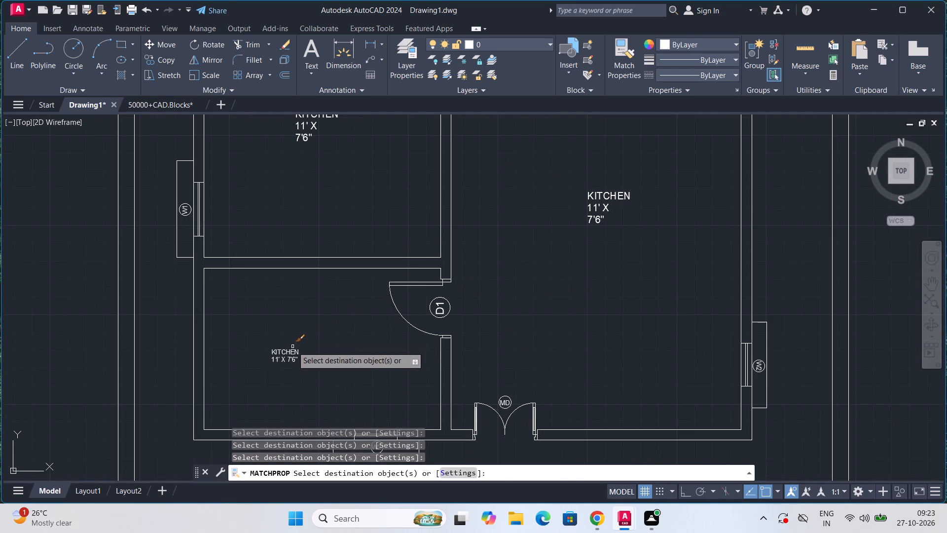
click(291, 347)
click(287, 356)
key(Escape)
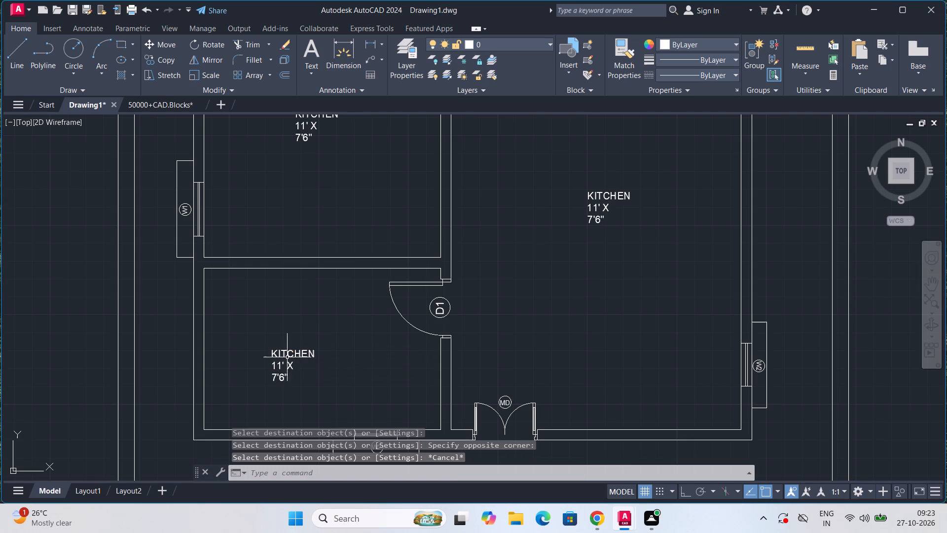
Widen the text frame of the KITCHEN label in the plan's bottom-left room so 11' X 7'6" fits on one line.
scroll(293, 360, up, 3)
middle_drag(293, 360, 310, 280)
double_click(309, 255)
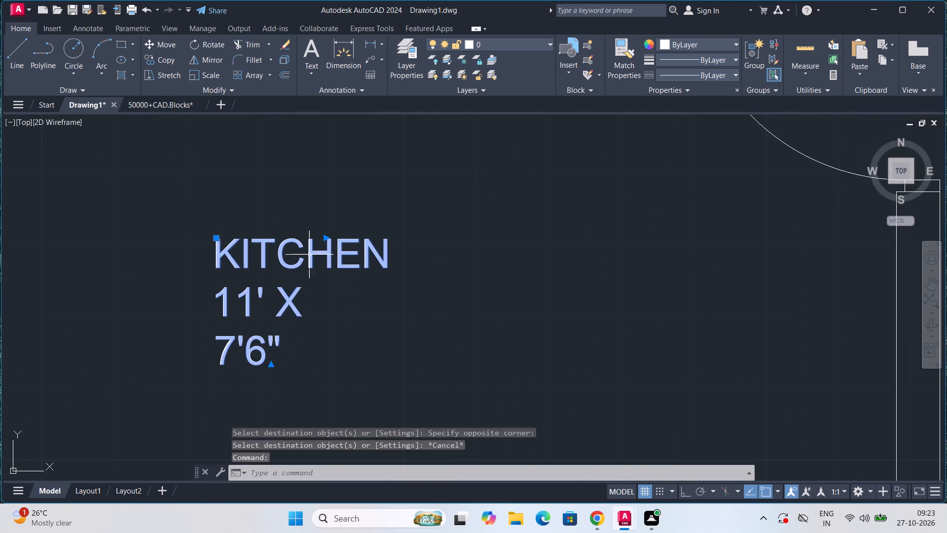
click(386, 253)
drag(386, 252, 414, 253)
drag(361, 228, 367, 228)
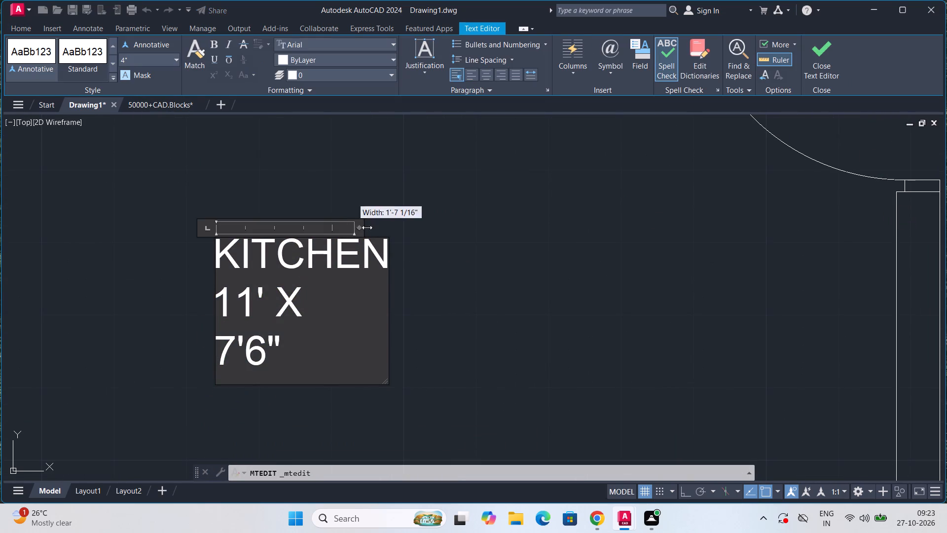
drag(367, 228, 412, 237)
scroll(412, 237, down, 2)
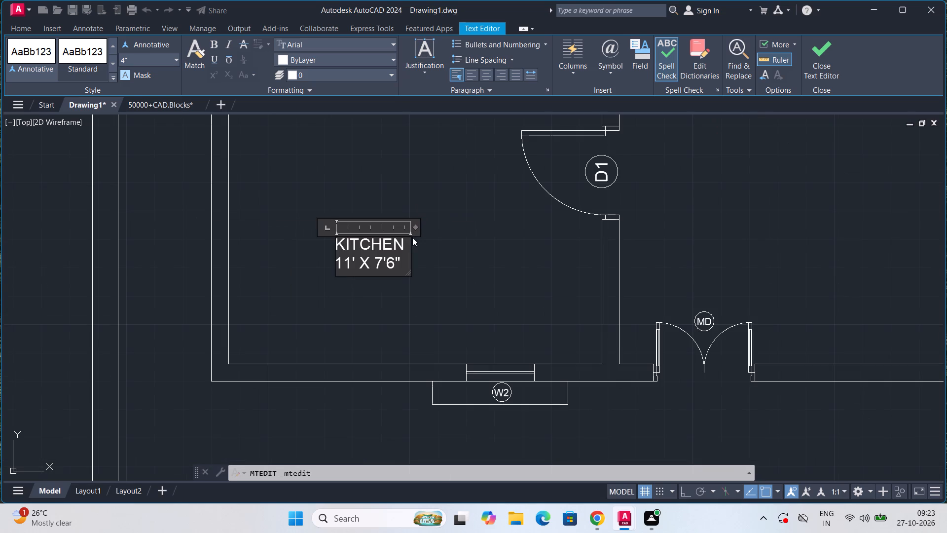
Change the font of the whole KITCHEN 11' X 7'6" label in the bottom-left room to Times New Roman and save the text changes.
drag(401, 262, 374, 265)
drag(374, 265, 327, 237)
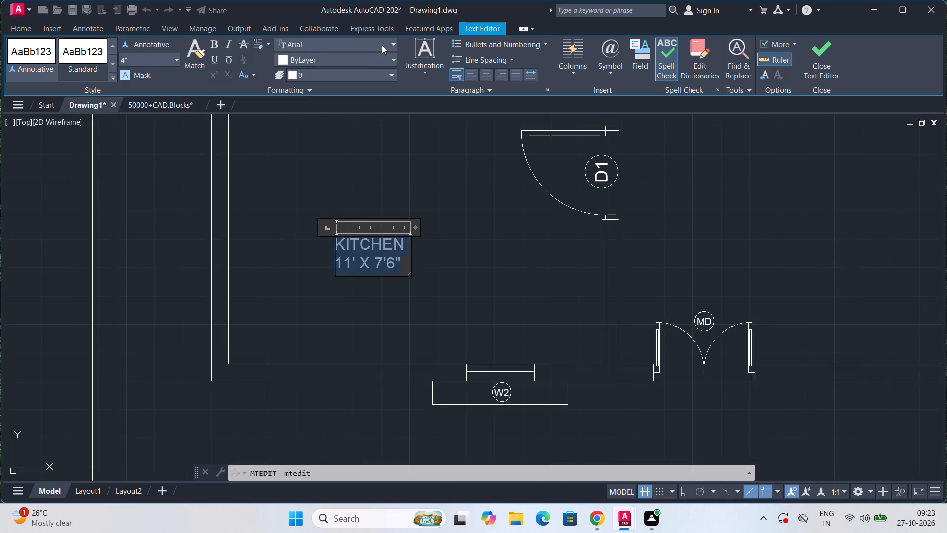
click(382, 45)
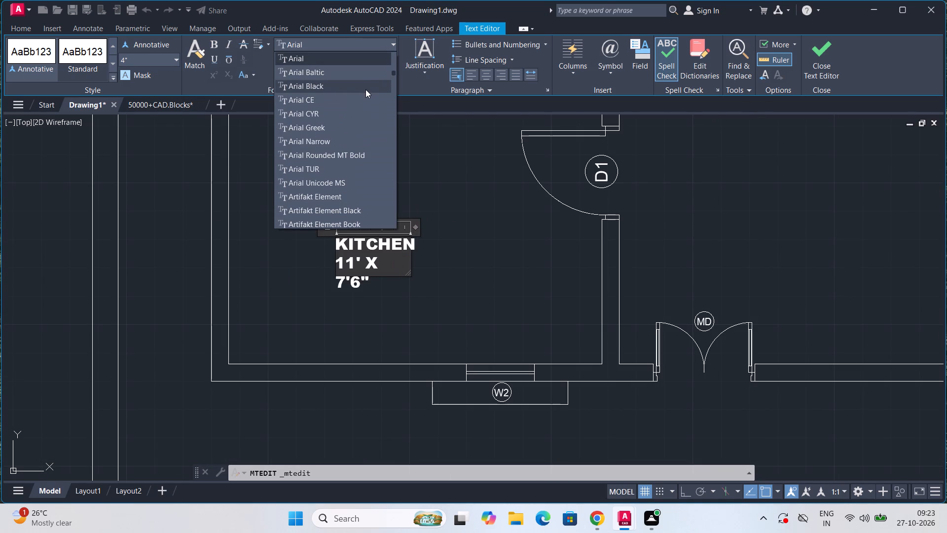
click(201, 56)
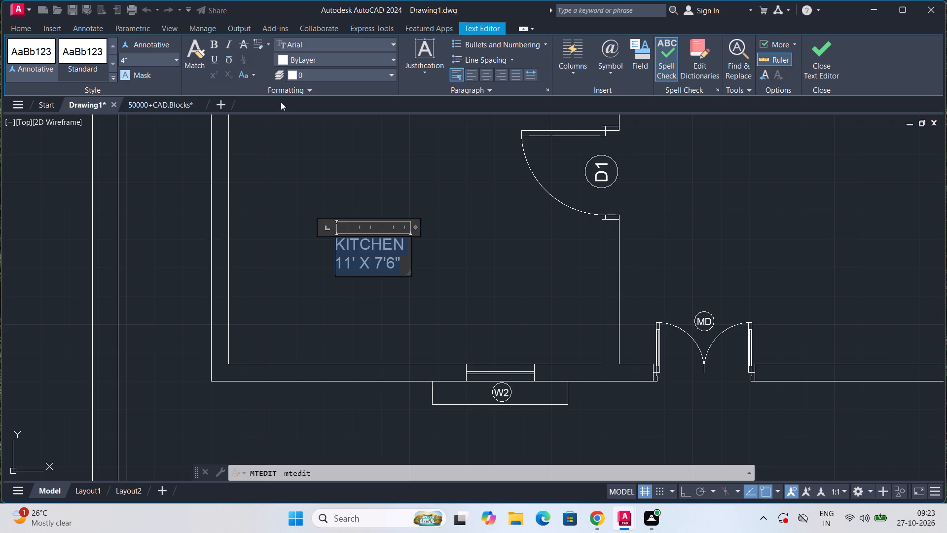
click(347, 40)
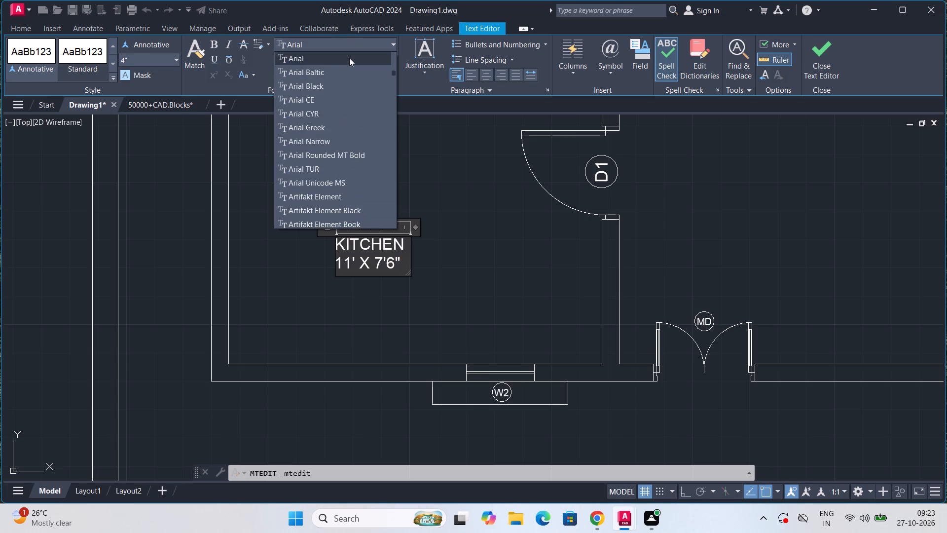
scroll(350, 59, down, 8)
drag(405, 84, 398, 148)
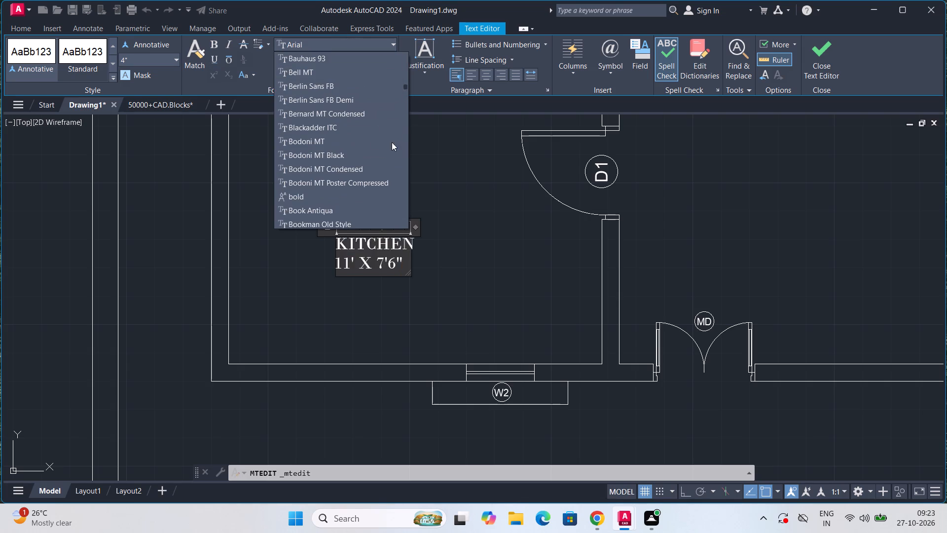
scroll(328, 140, down, 20)
scroll(328, 140, down, 11)
scroll(323, 120, down, 16)
scroll(327, 128, up, 1)
scroll(327, 128, down, 18)
scroll(327, 128, down, 13)
scroll(327, 128, up, 1)
scroll(327, 128, down, 13)
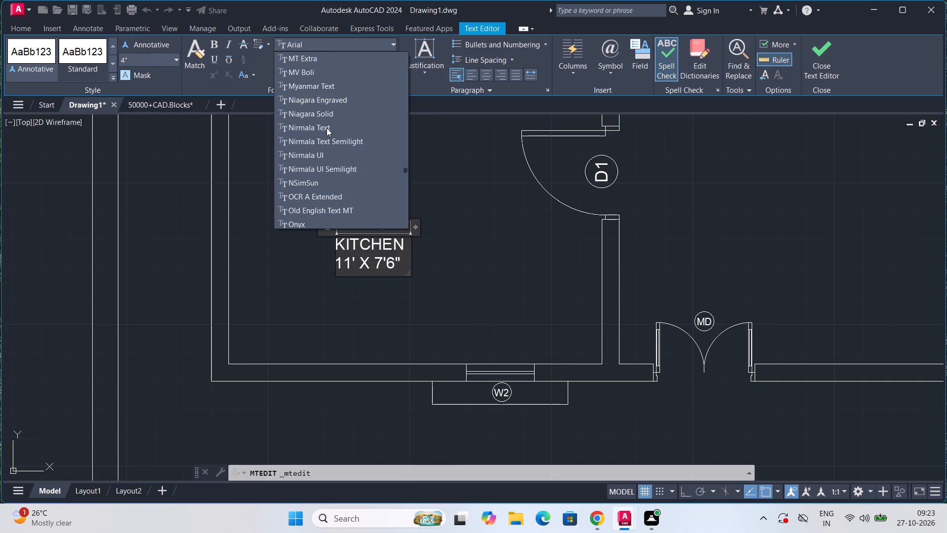
scroll(328, 129, down, 15)
scroll(330, 132, down, 17)
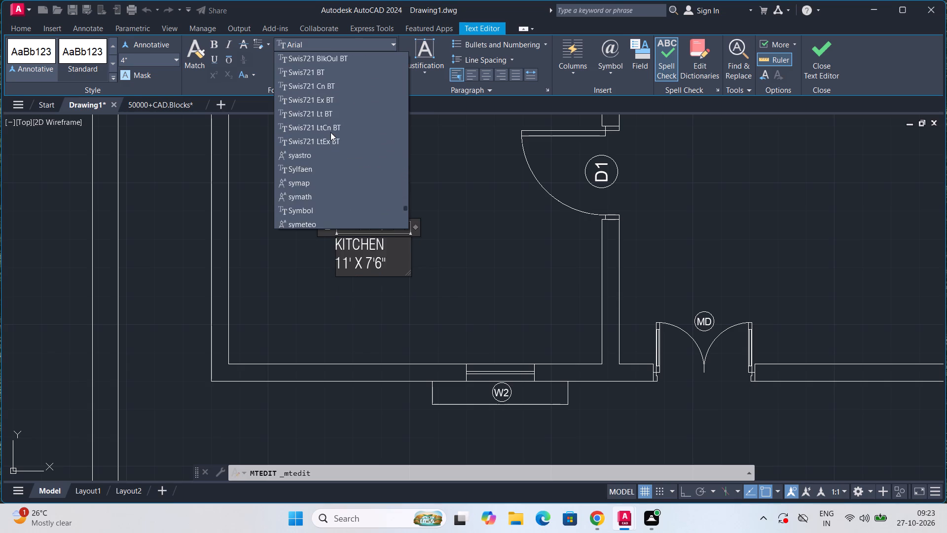
scroll(330, 132, down, 16)
scroll(330, 133, down, 6)
scroll(331, 128, up, 5)
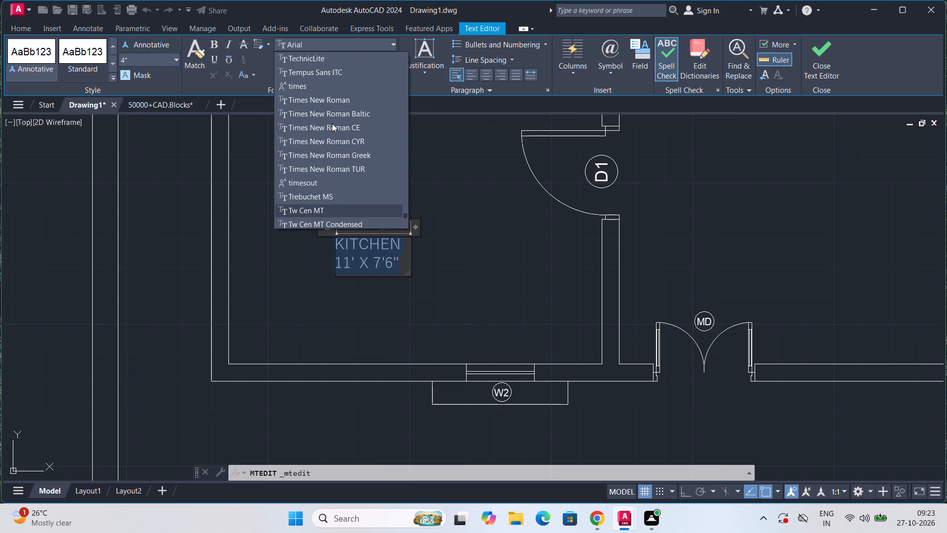
scroll(332, 123, up, 9)
scroll(332, 123, down, 8)
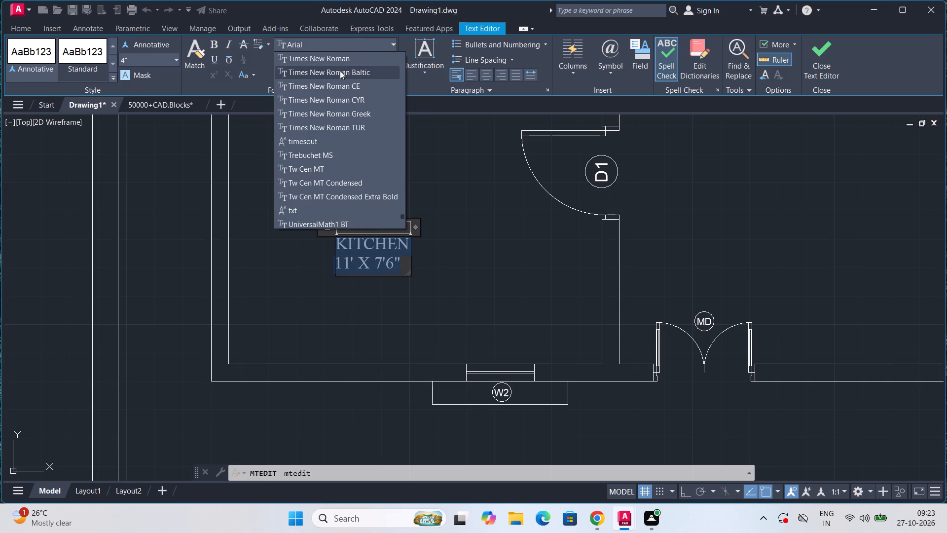
click(340, 61)
scroll(372, 213, down, 1)
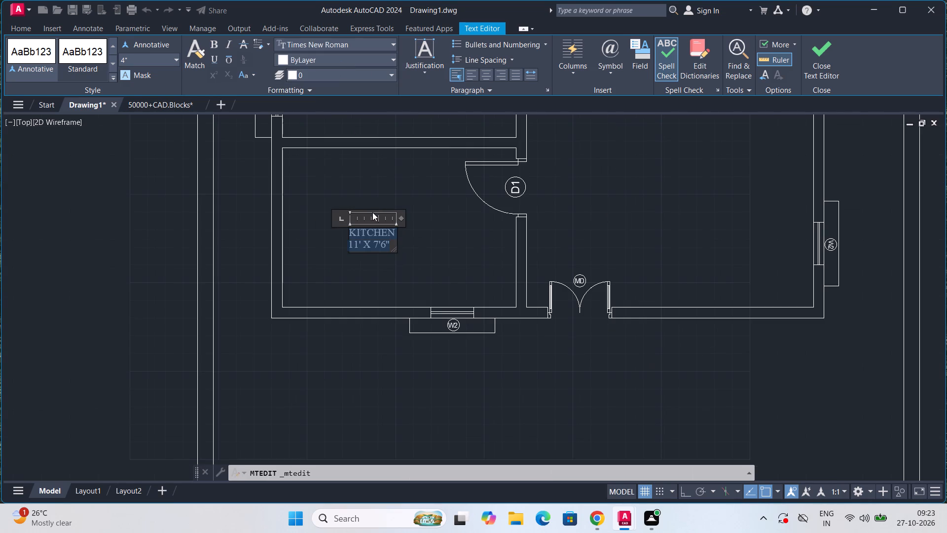
key(Escape)
click(485, 259)
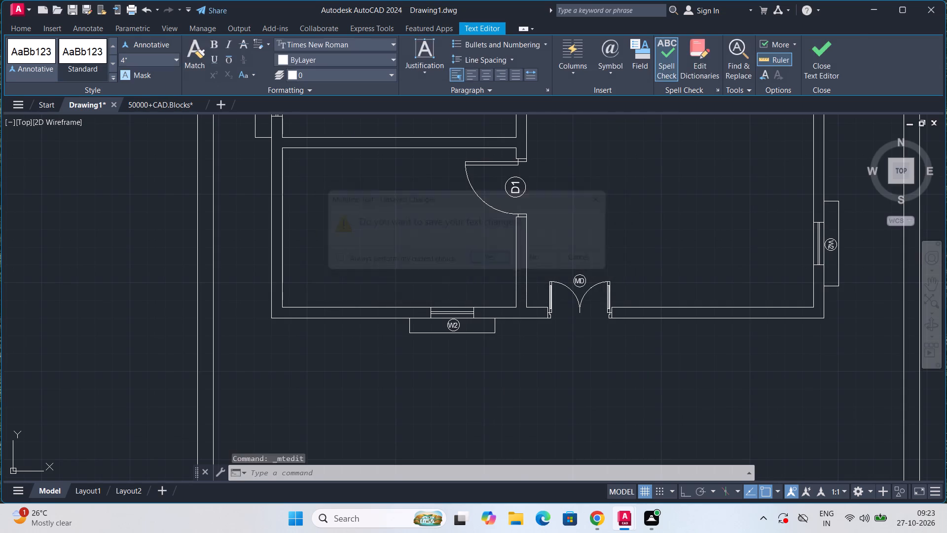
Delete the KITCHEN label from the small room with door D2 below C BEDROOM.
scroll(425, 263, up, 4)
scroll(425, 263, down, 7)
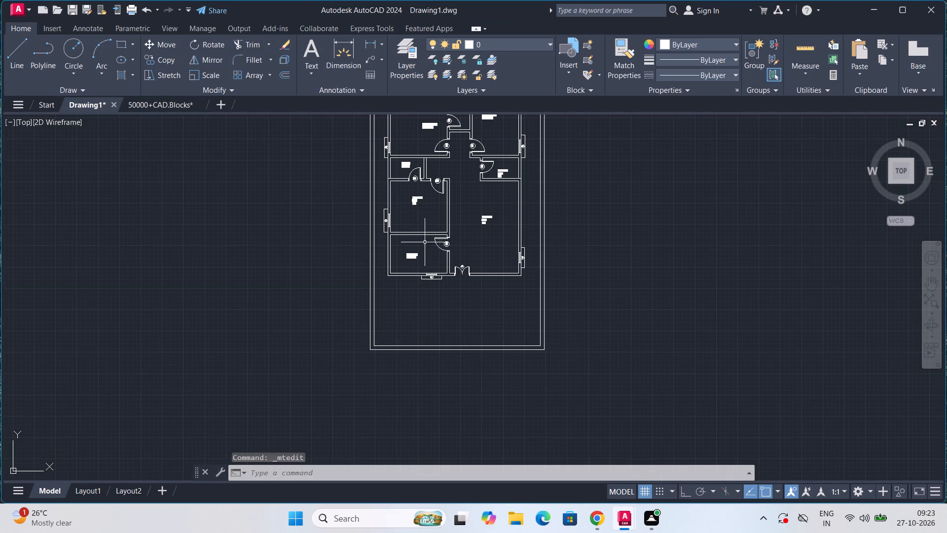
scroll(487, 226, up, 4)
middle_drag(487, 227, 468, 340)
scroll(465, 335, down, 2)
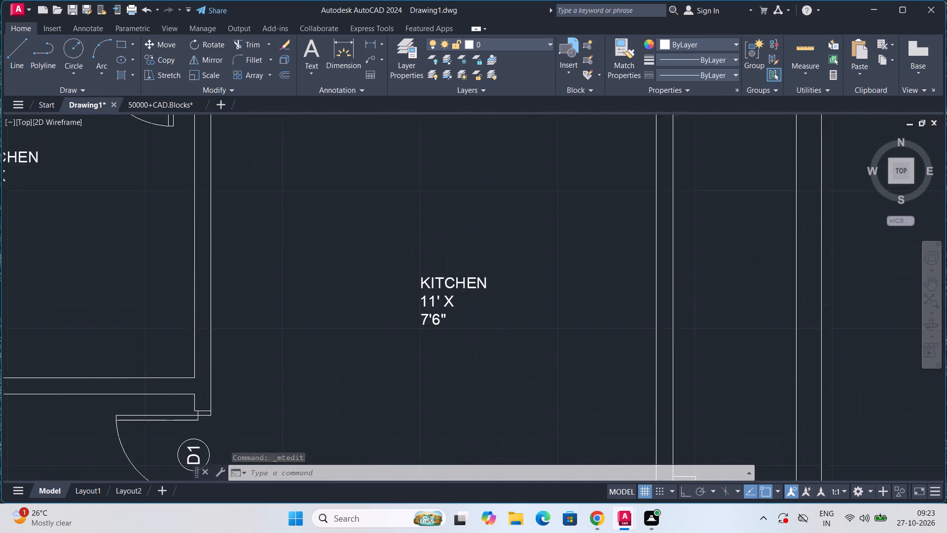
scroll(465, 333, down, 2)
scroll(476, 247, up, 3)
middle_click(515, 261)
scroll(515, 261, up, 2)
click(517, 218)
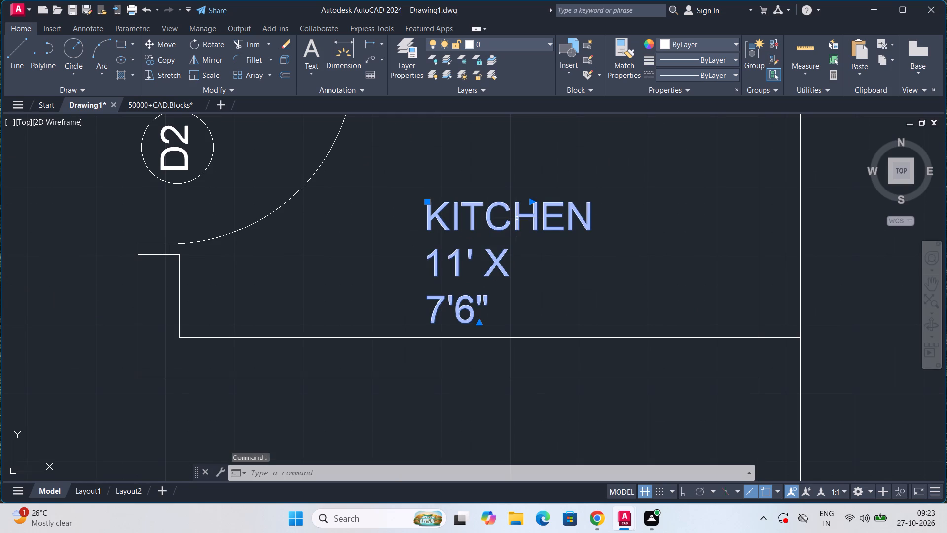
key(Delete)
Copy the 6'6" X 4' TOILET label into the small room with door D2 below C BEDROOM.
scroll(515, 225, down, 5)
scroll(350, 223, up, 4)
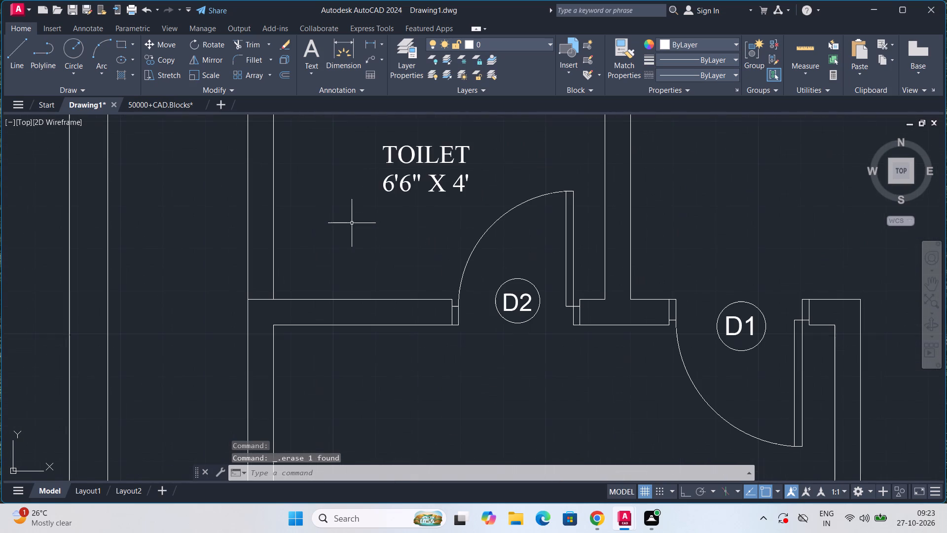
click(387, 188)
key(c)
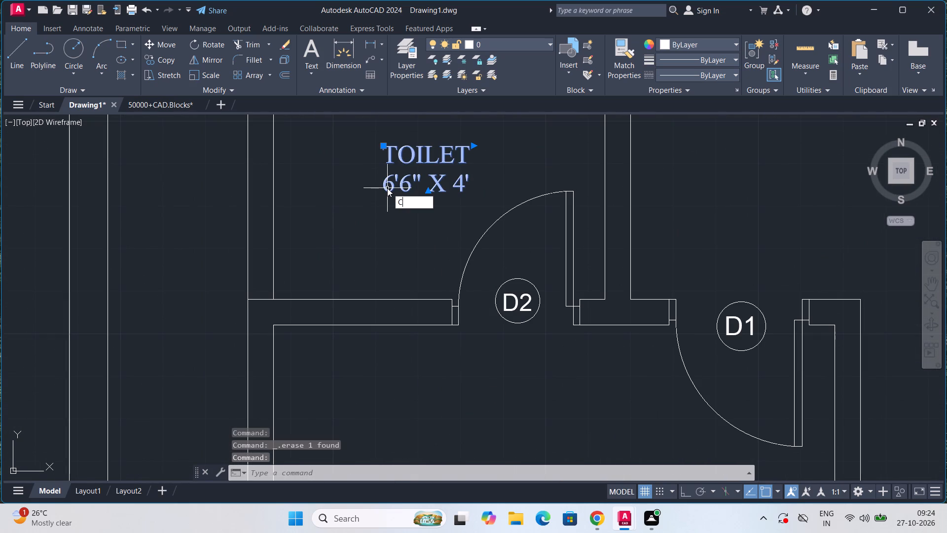
key(o)
key(Return)
click(388, 189)
scroll(496, 206, down, 5)
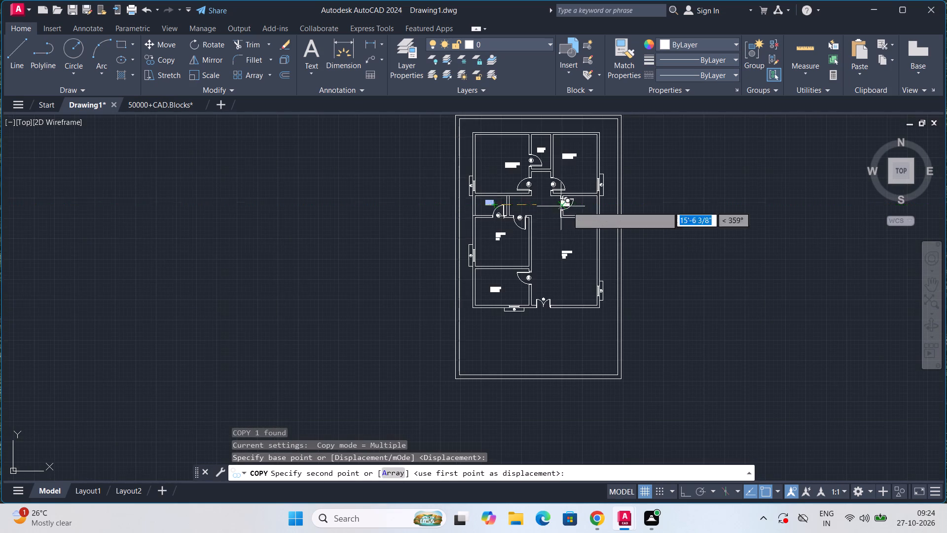
scroll(578, 208, up, 6)
click(577, 212)
key(Escape)
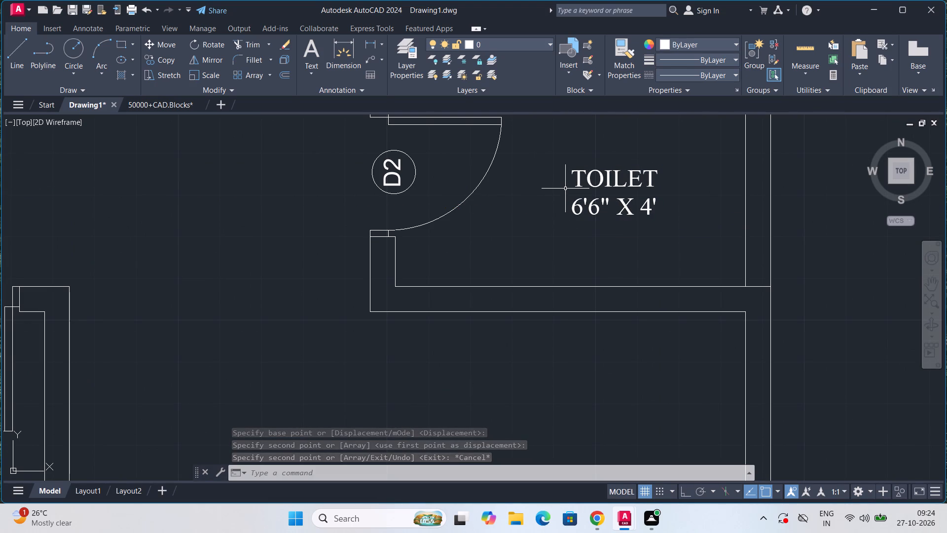
Change the dimensions in the TOILET label of the small room below C BEDROOM to 7' X 4'.
scroll(566, 192, up, 3)
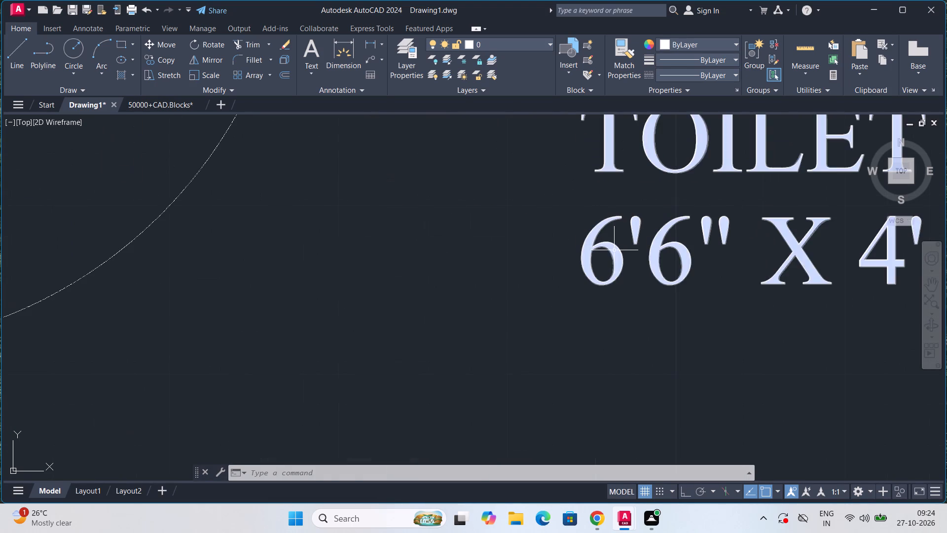
double_click(614, 250)
double_click(614, 250)
double_click(615, 256)
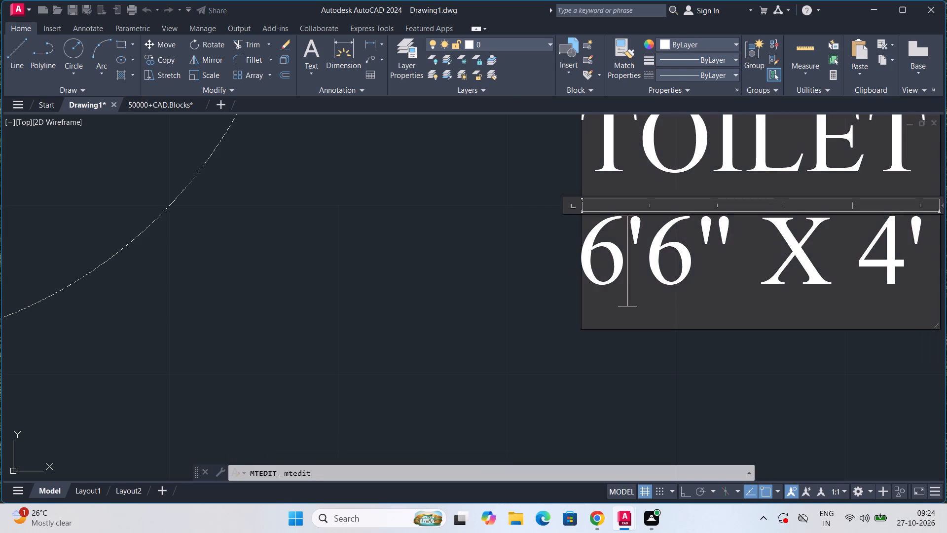
click(708, 263)
click(711, 258)
key(Right)
key(BackSpace)
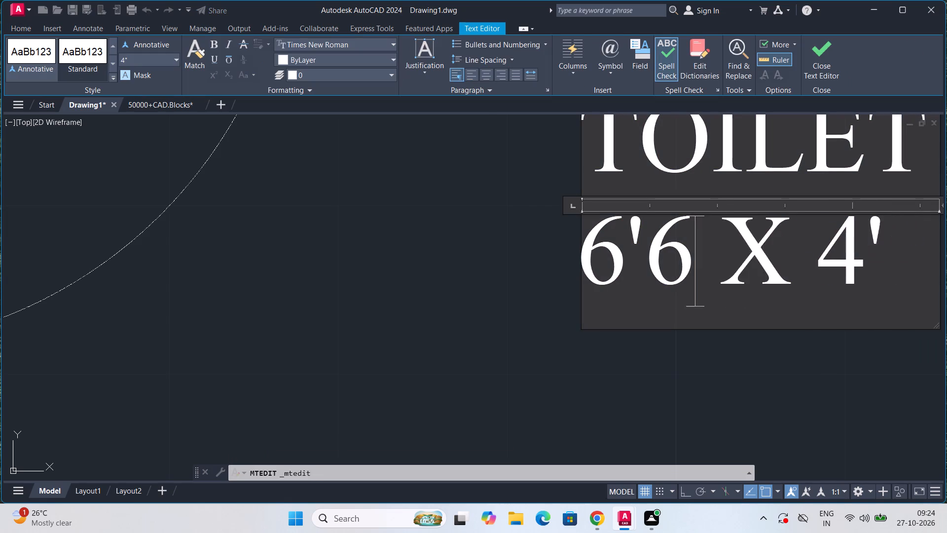
key(BackSpace)
key(BackSpace)
key(BackSpace)
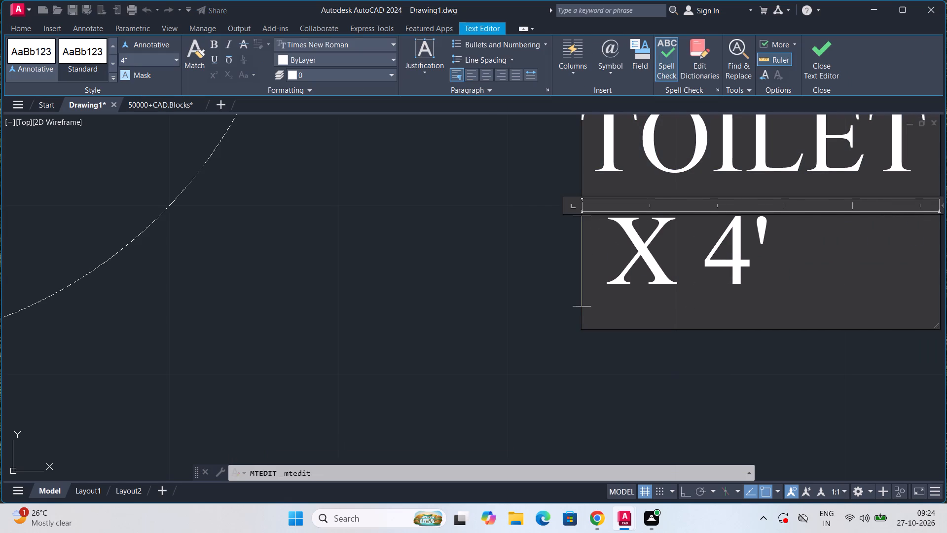
text(7')
scroll(718, 258, down, 3)
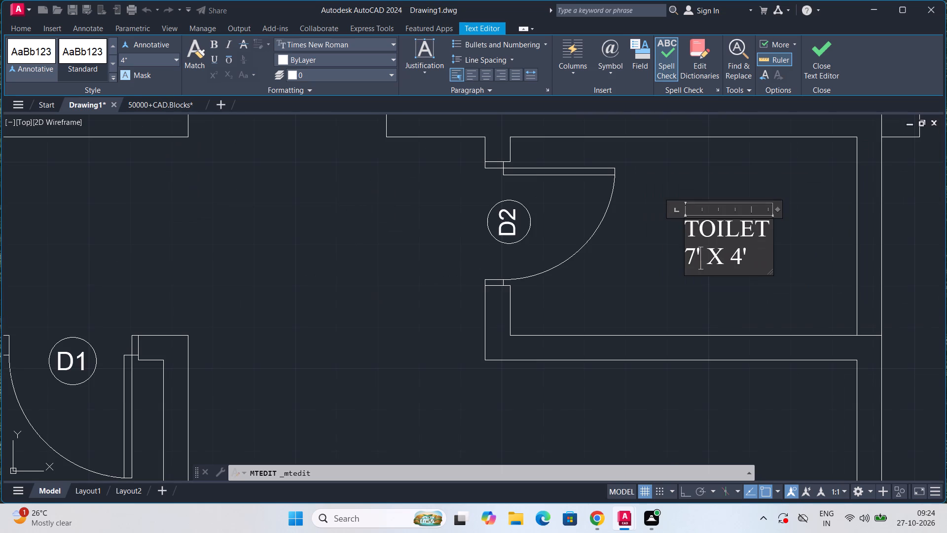
Indent the 7' X 4' line by two spaces so it sits centred under TOILET, and finish the text edit.
click(687, 263)
key(space)
key(space)
click(648, 290)
Place a vertical linear dimension between the upper and lower inner walls of the KITCHEN room below the 6'6" X 4' TOILET.
scroll(648, 291, down, 3)
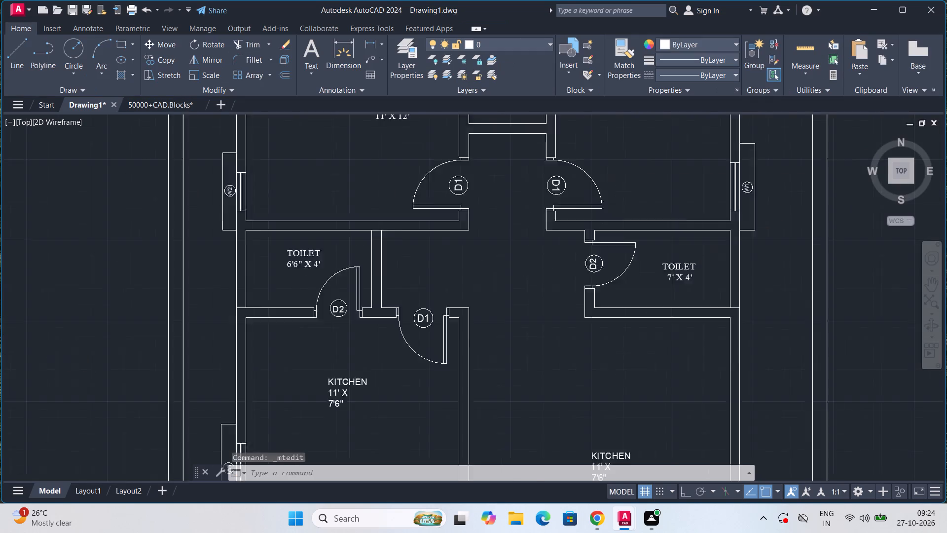
scroll(648, 291, down, 1)
scroll(541, 354, up, 2)
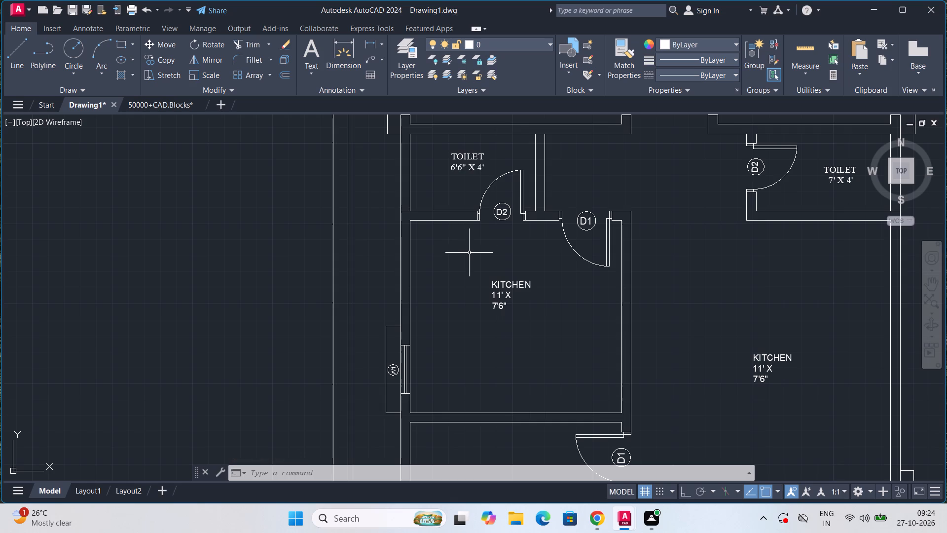
scroll(502, 295, up, 1)
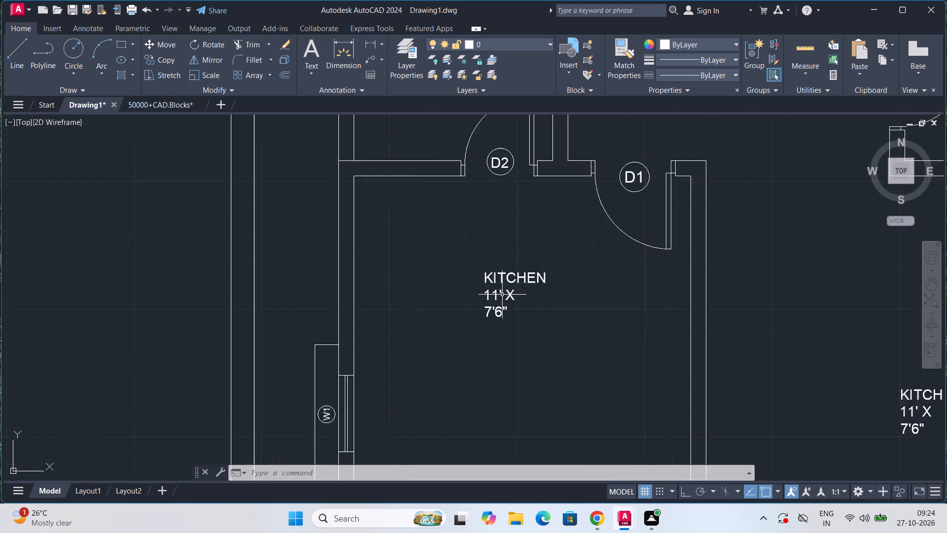
scroll(502, 295, up, 1)
scroll(487, 268, down, 2)
click(370, 46)
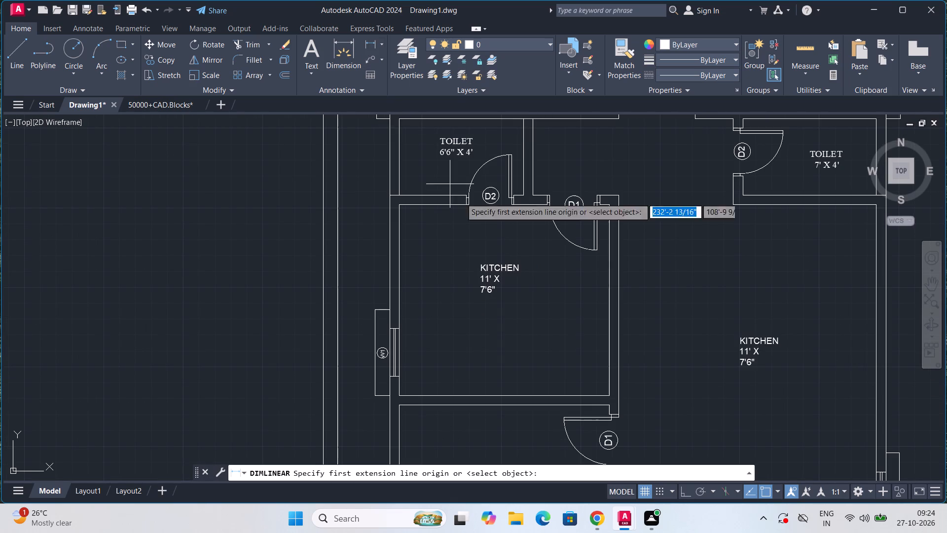
click(530, 205)
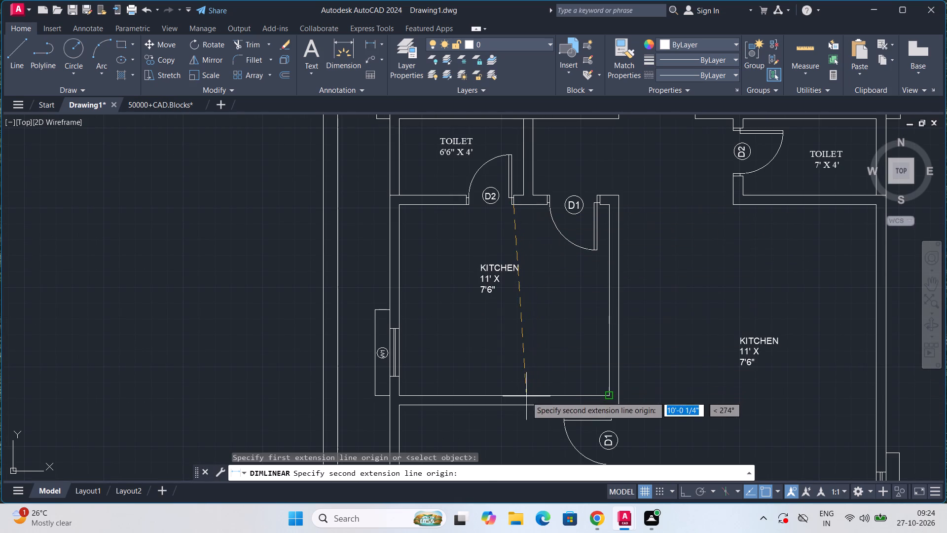
click(526, 396)
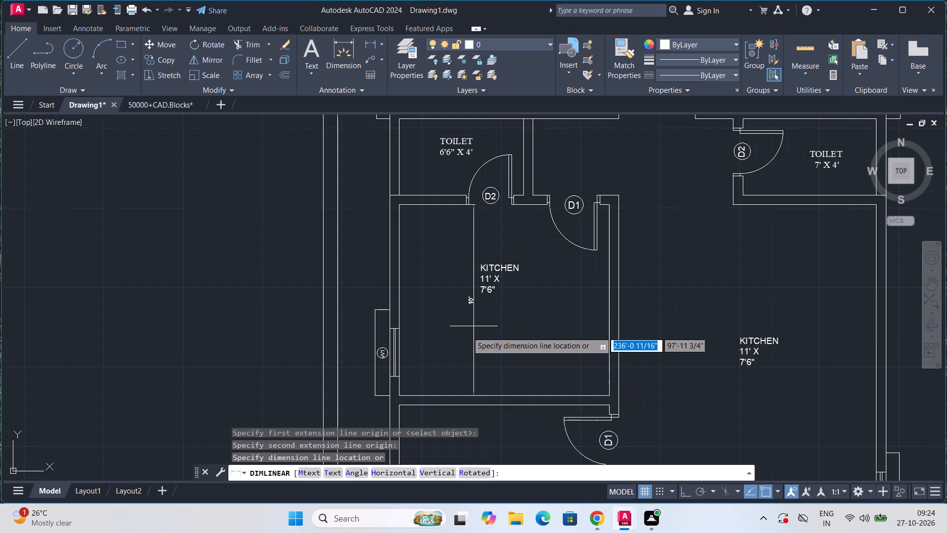
click(467, 332)
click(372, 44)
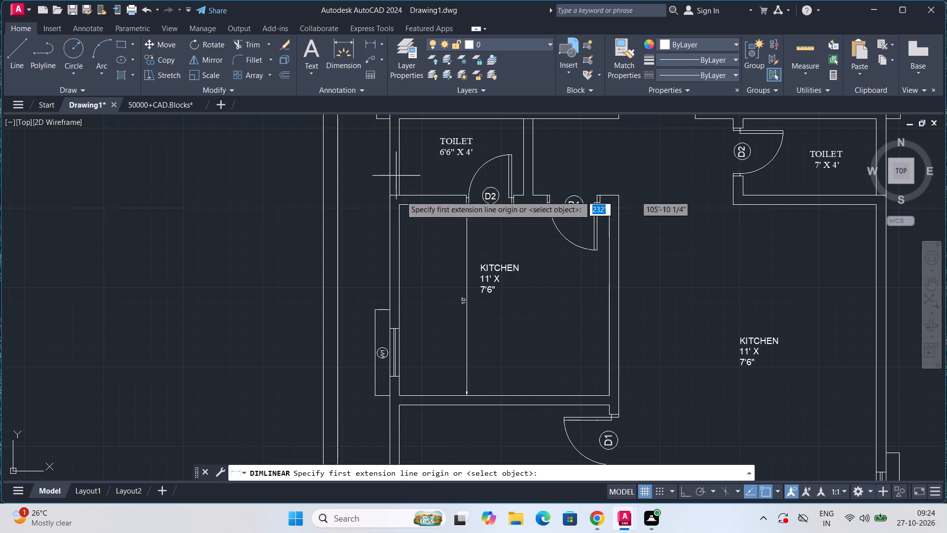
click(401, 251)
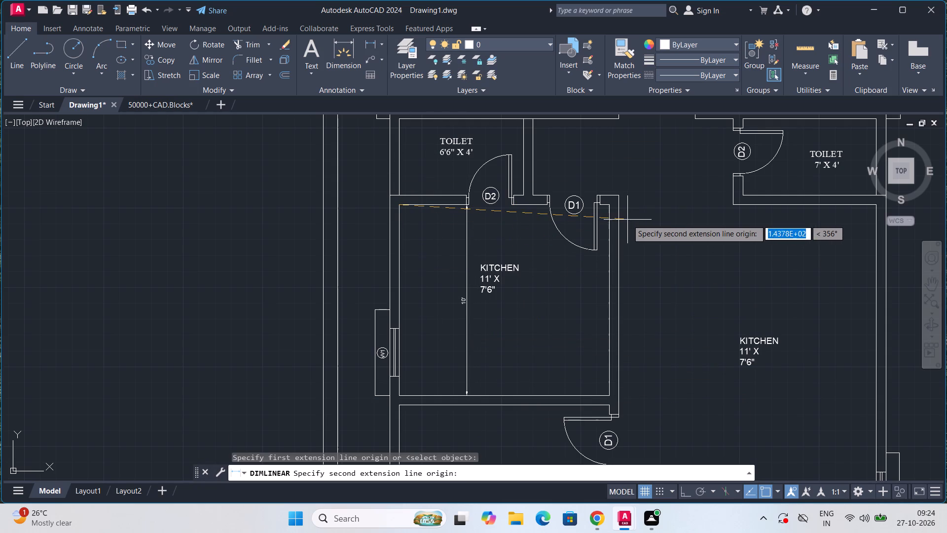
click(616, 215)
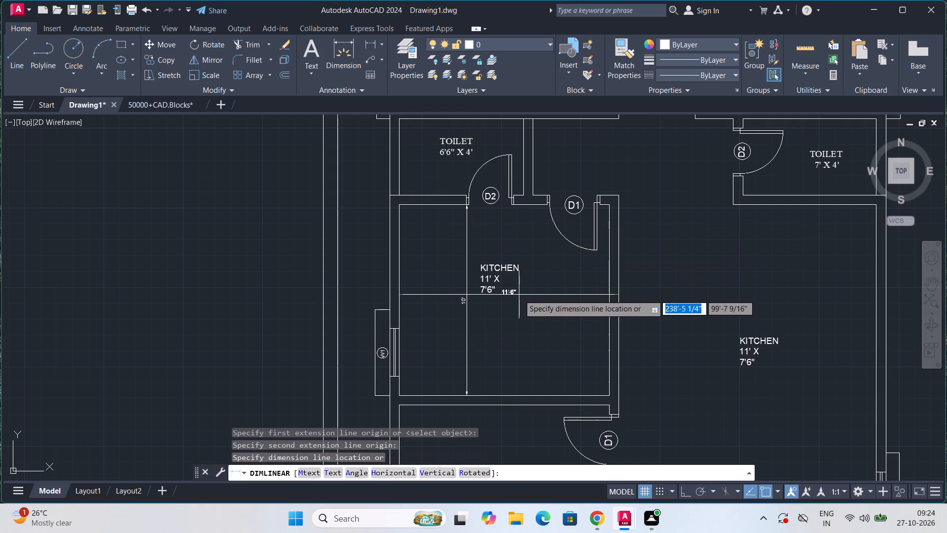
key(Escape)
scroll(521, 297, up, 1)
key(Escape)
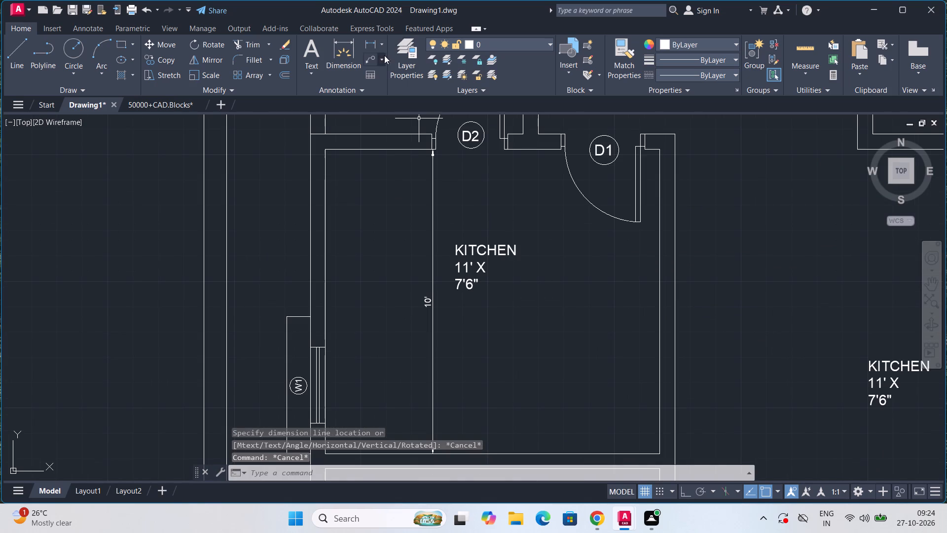
Measure the same room's inner width between its side walls with a linear dimension, without placing it.
click(373, 45)
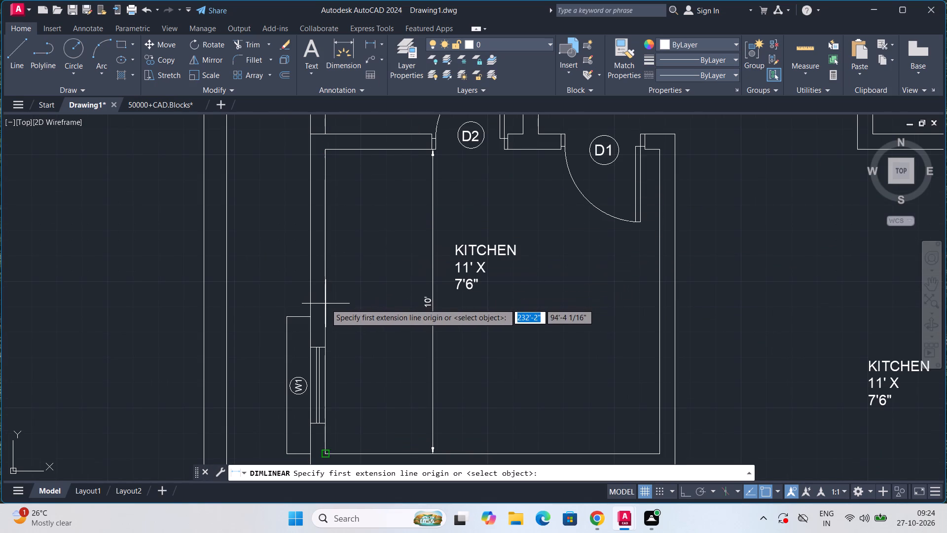
click(326, 304)
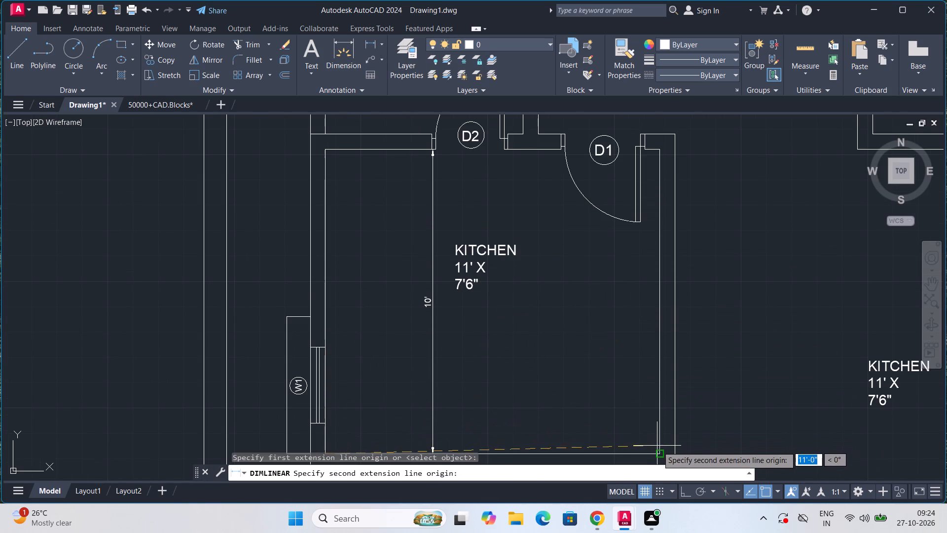
click(660, 450)
key(Escape)
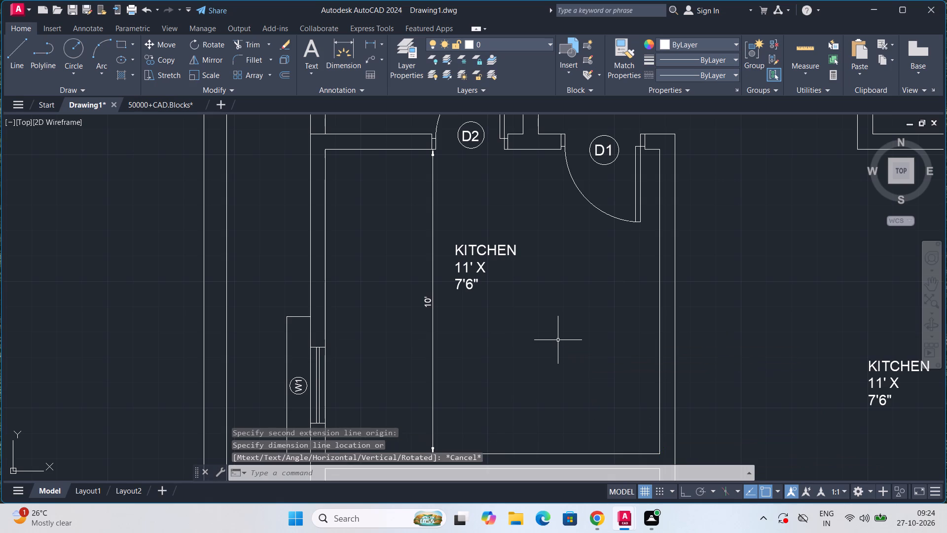
key(Escape)
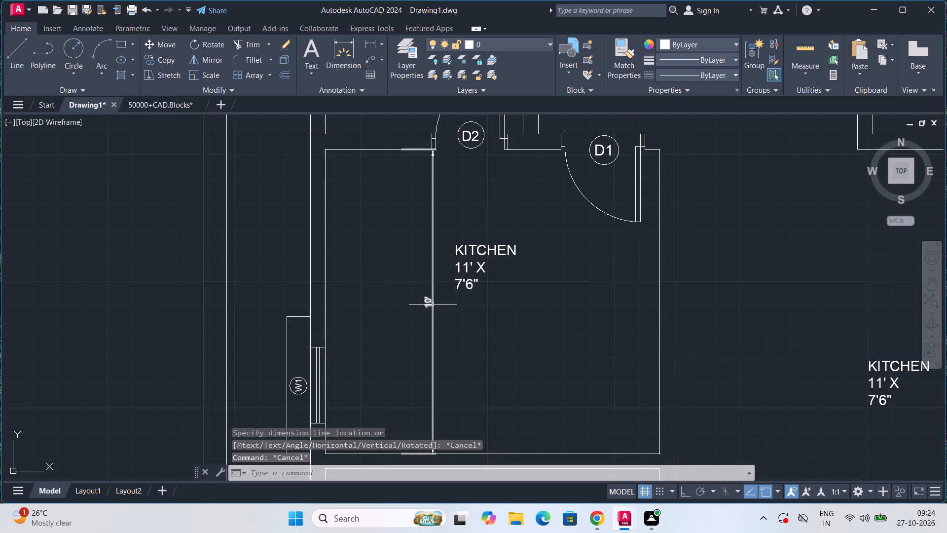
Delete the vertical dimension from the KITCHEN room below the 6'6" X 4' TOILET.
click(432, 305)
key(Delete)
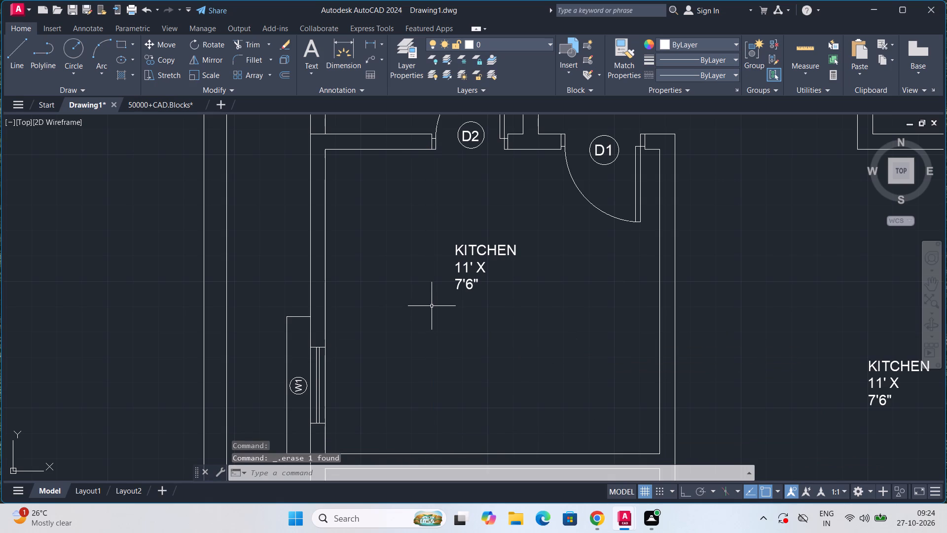
Change the KITCHEN label below the 6'6" X 4' TOILET to read 11' X 10', widening its text frame to fit the dimensions on one line.
scroll(432, 306, up, 1)
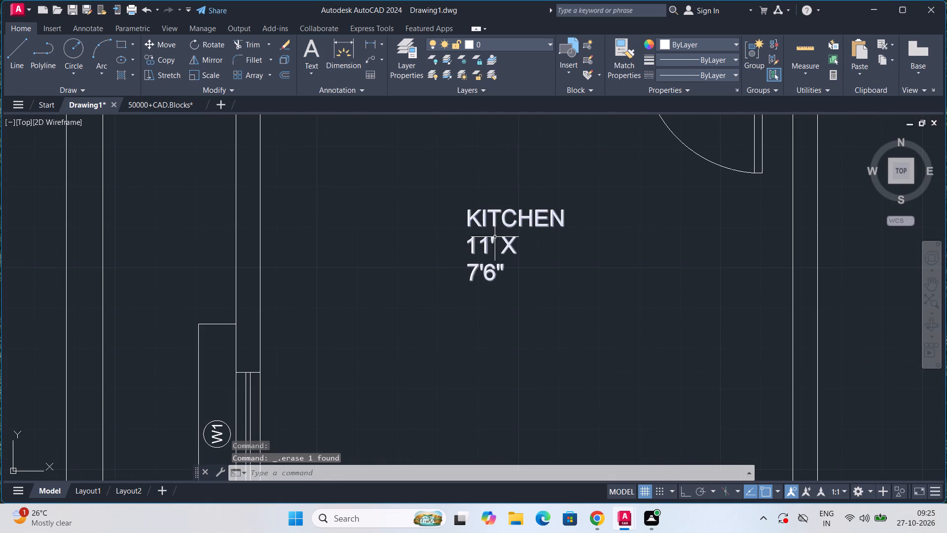
double_click(497, 223)
click(504, 266)
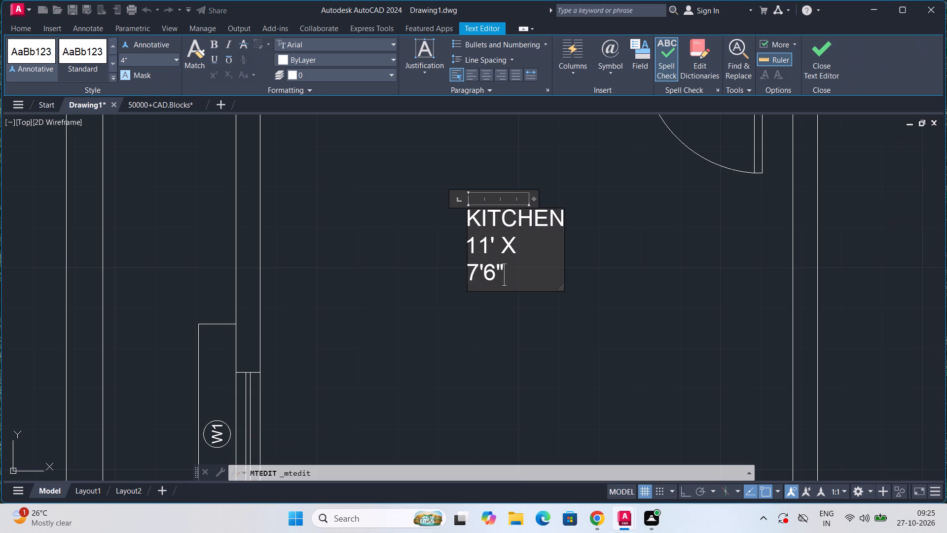
key(BackSpace)
key(BackSpace)
key(BackSpace)
key(BackSpace)
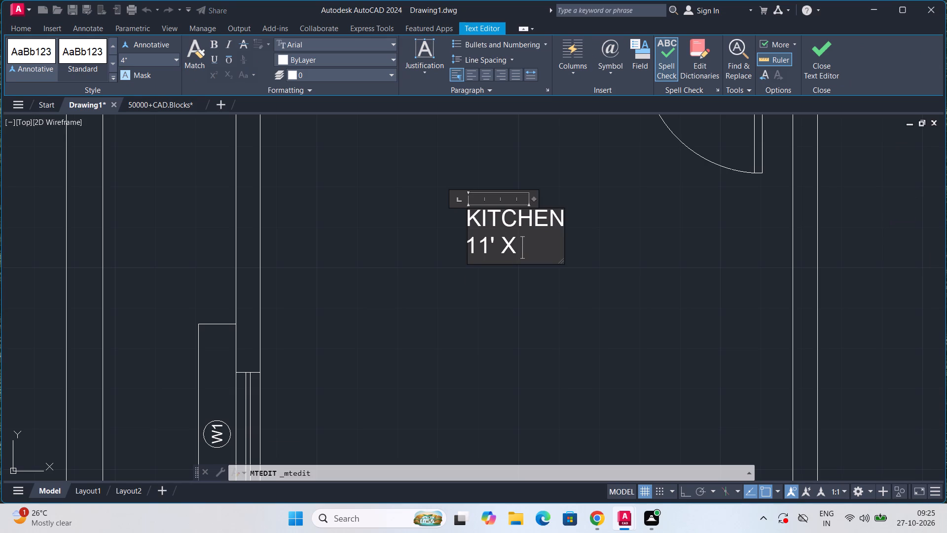
text(10')
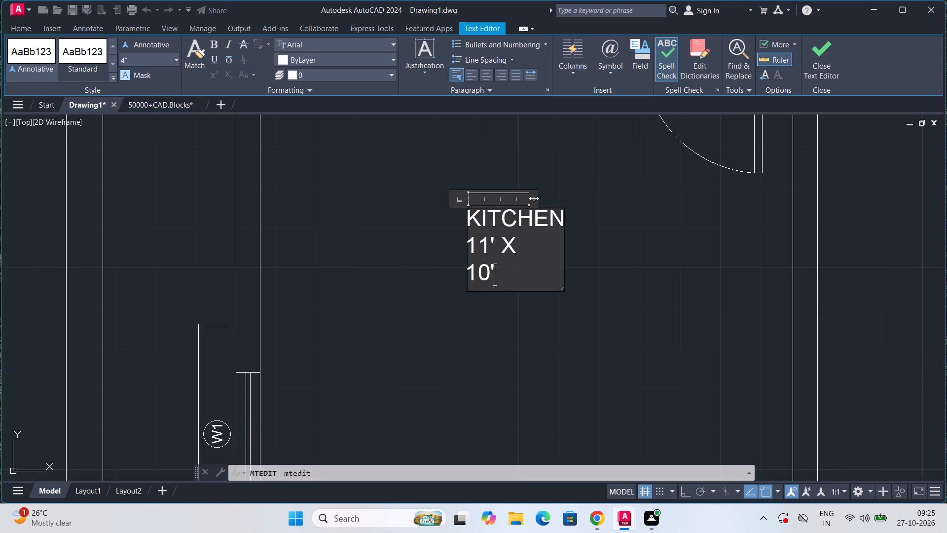
drag(534, 198, 573, 197)
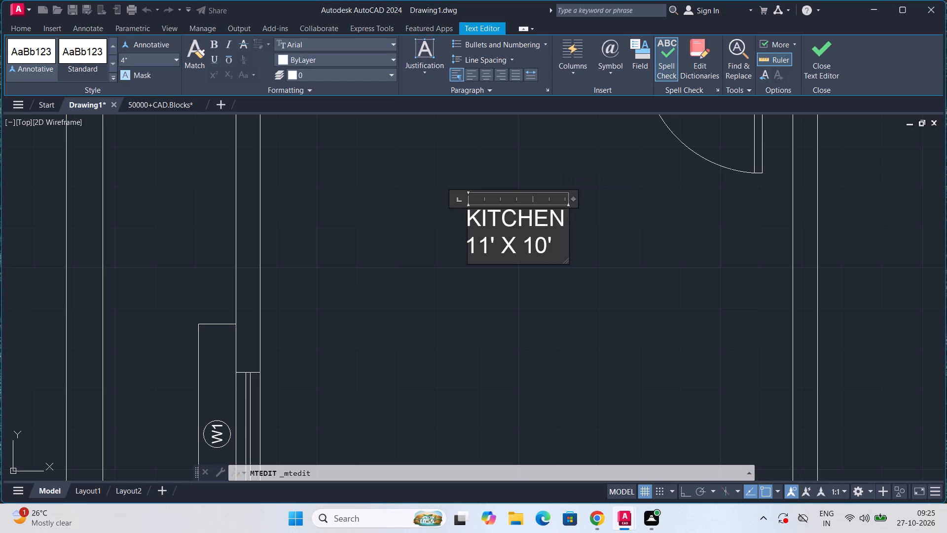
Change the font of the whole KITCHEN 11' X 10' label to Times New Roman.
drag(561, 243, 477, 224)
drag(477, 224, 471, 225)
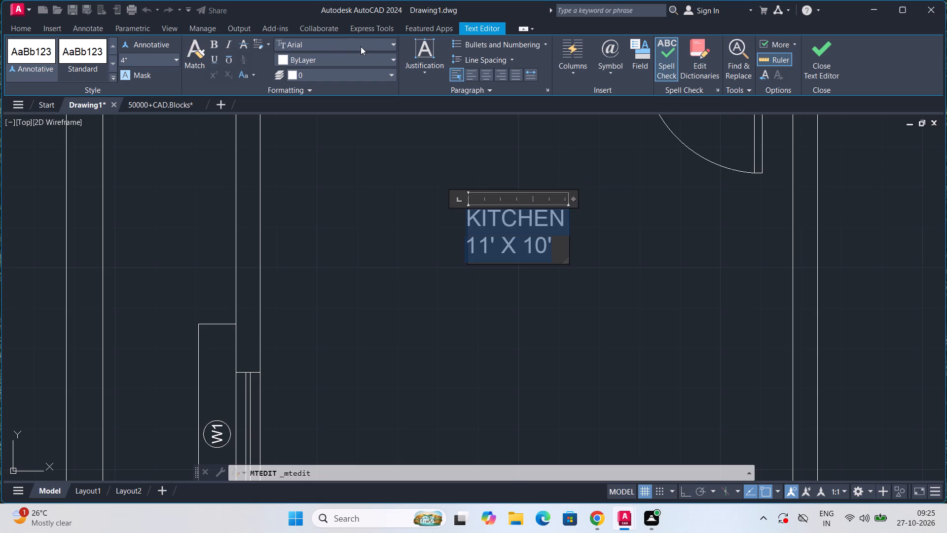
click(357, 43)
scroll(357, 124, down, 6)
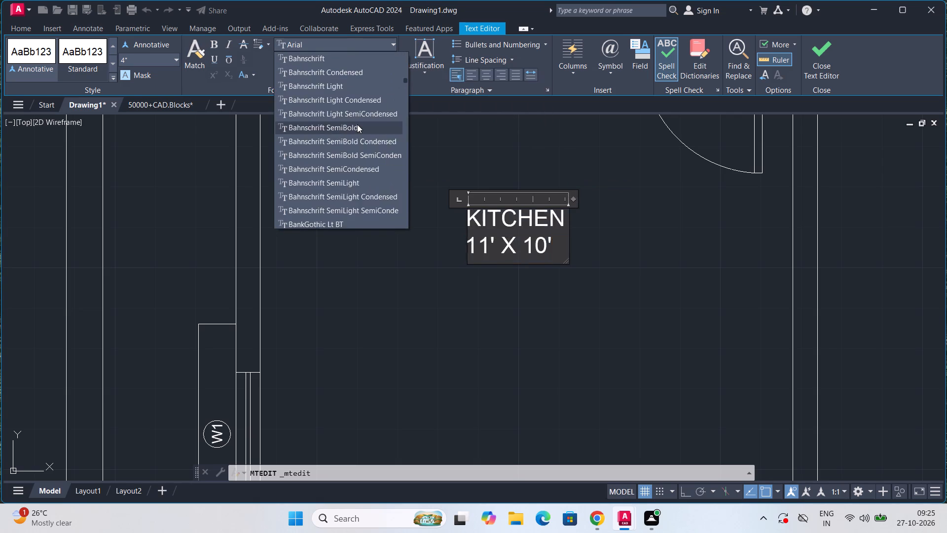
scroll(357, 124, down, 20)
scroll(357, 124, down, 6)
scroll(358, 111, down, 17)
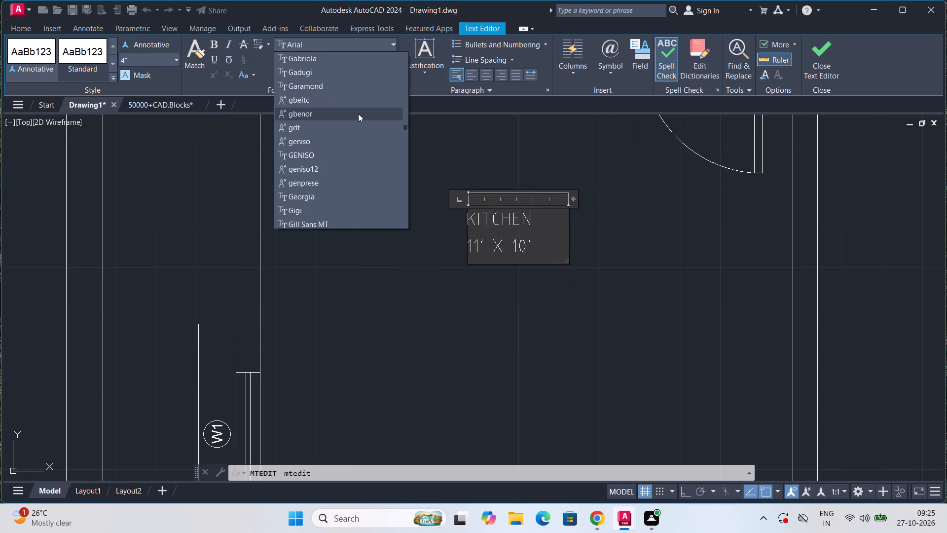
scroll(358, 114, down, 17)
scroll(358, 114, up, 5)
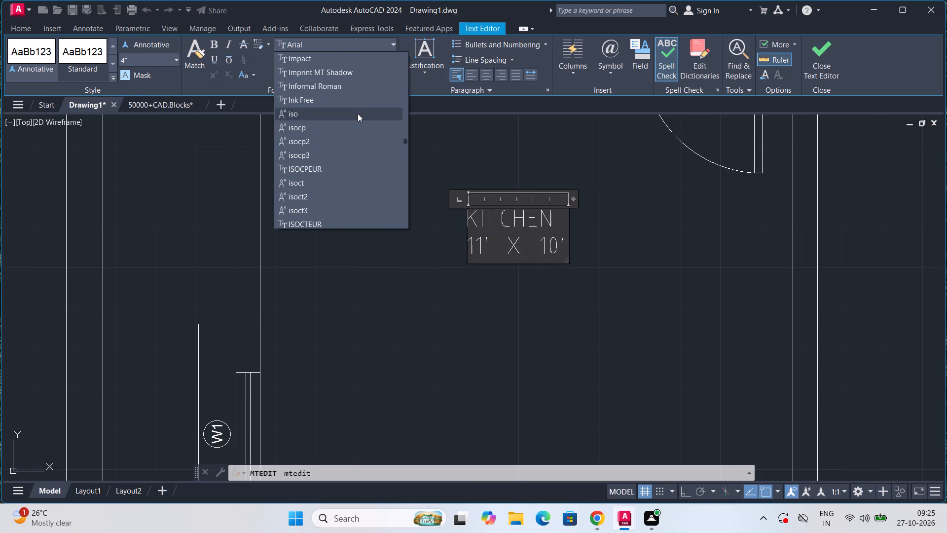
scroll(358, 114, down, 17)
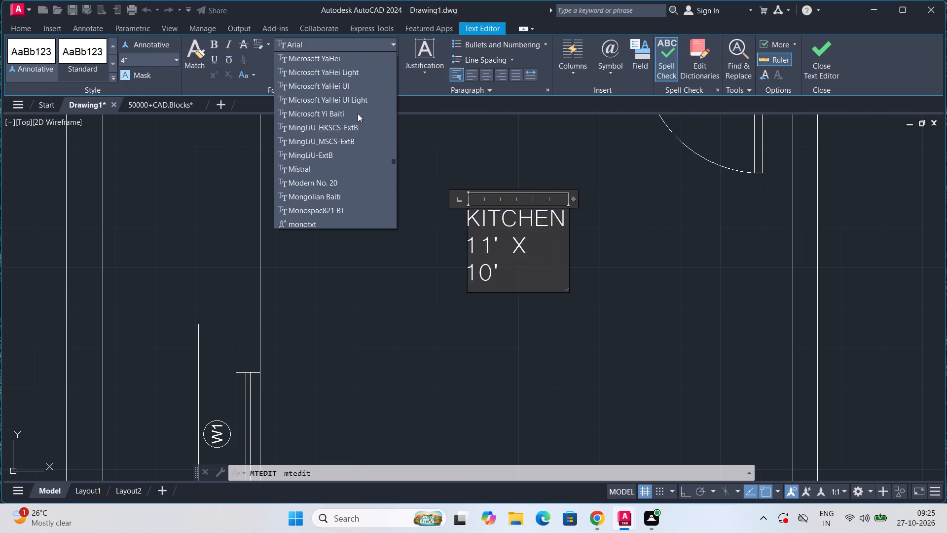
scroll(358, 114, down, 5)
scroll(358, 114, up, 1)
scroll(358, 114, down, 19)
scroll(358, 114, down, 7)
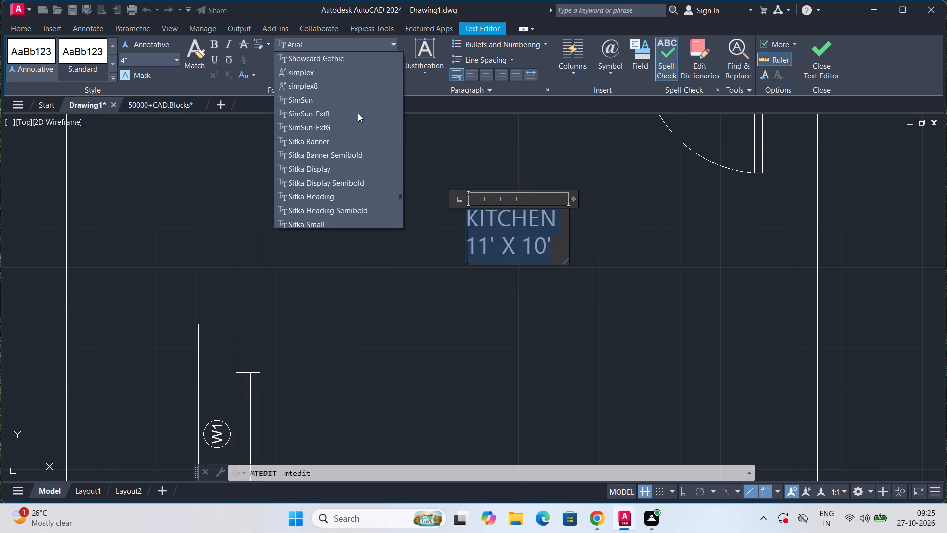
scroll(358, 114, down, 11)
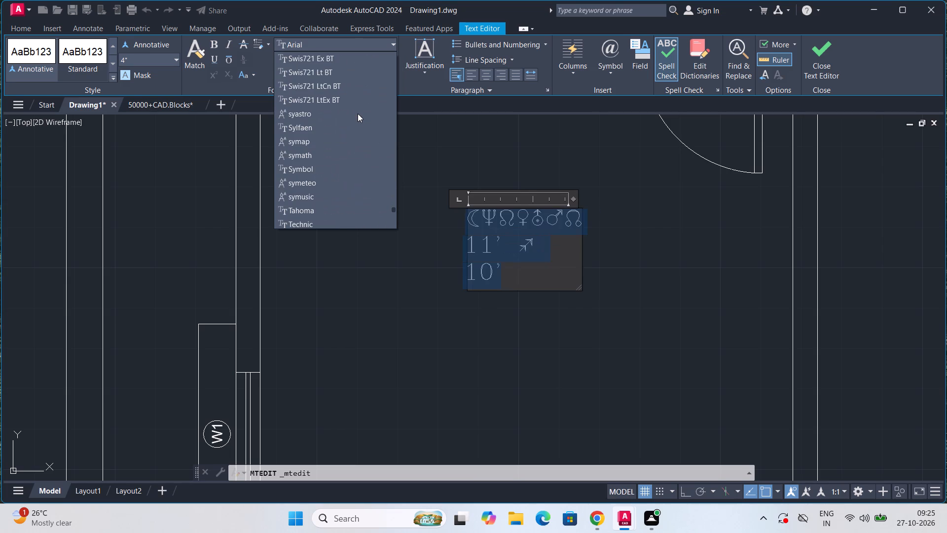
scroll(358, 114, up, 4)
scroll(358, 114, down, 14)
scroll(358, 114, up, 3)
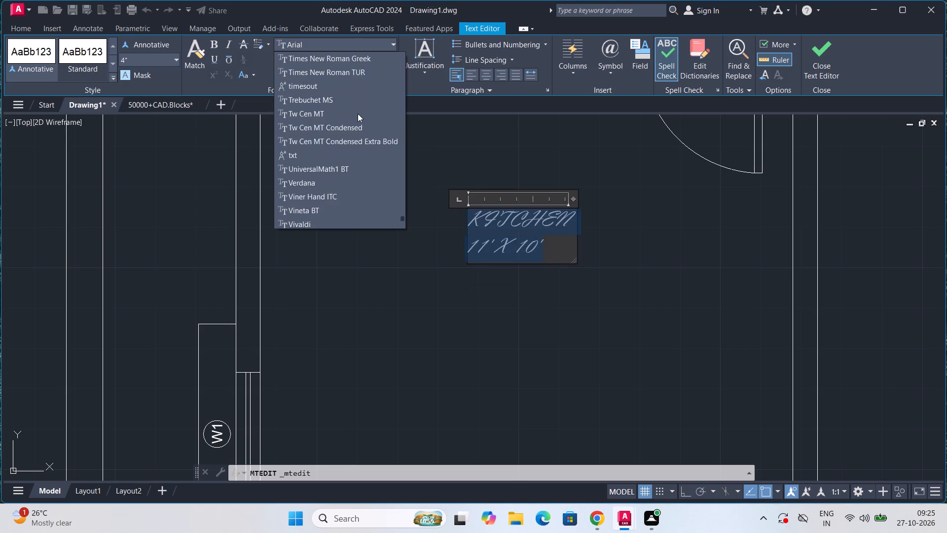
scroll(358, 114, up, 3)
click(342, 125)
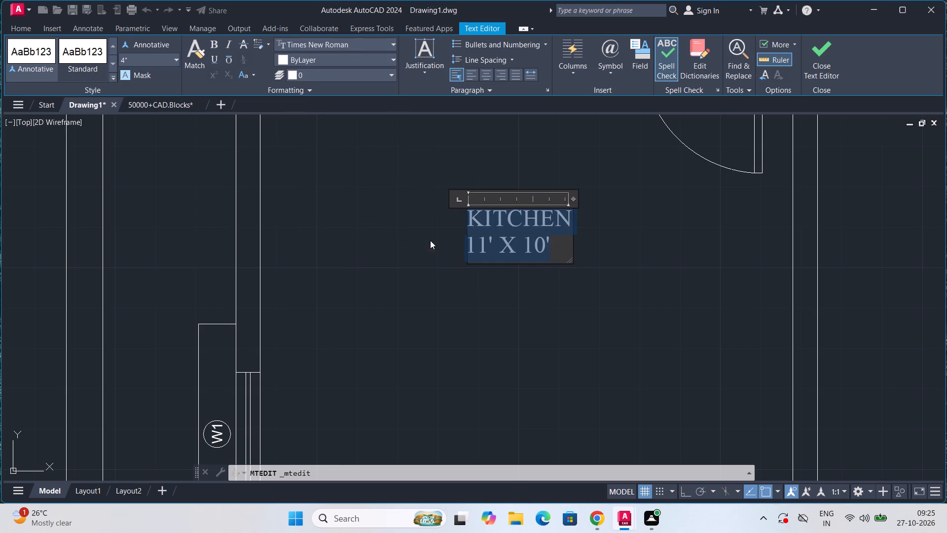
Indent the 11' X 10' line by one space to centre it under the room name, and finish editing the label.
click(468, 250)
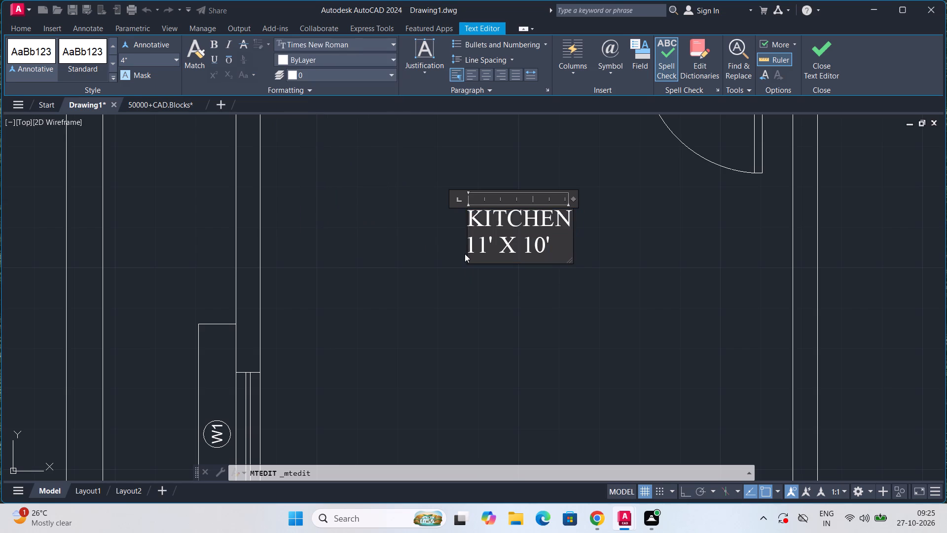
key(space)
click(462, 253)
Rename the KITCHEN 11' X 10' label as G BEDROOM, widening its text frame so the name fits on one line.
scroll(462, 254, down, 2)
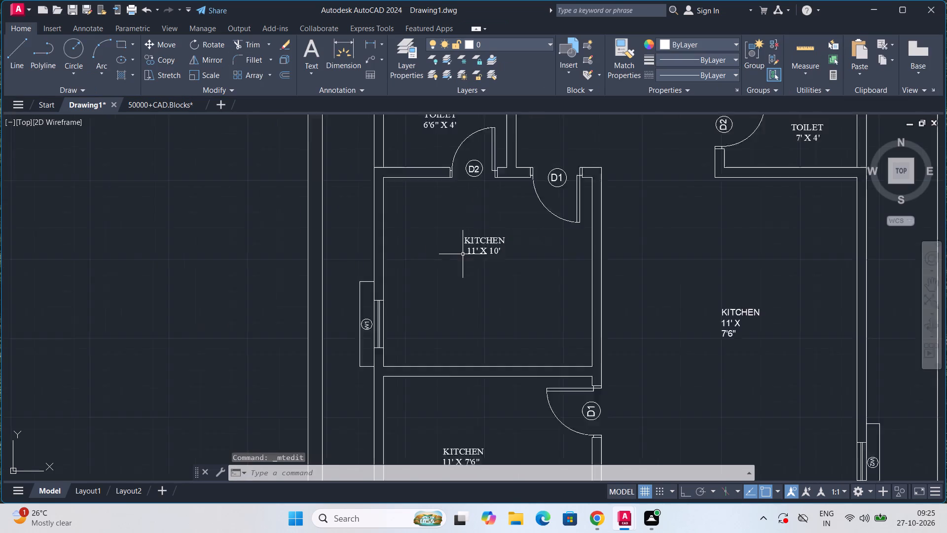
scroll(463, 254, down, 2)
scroll(467, 256, up, 5)
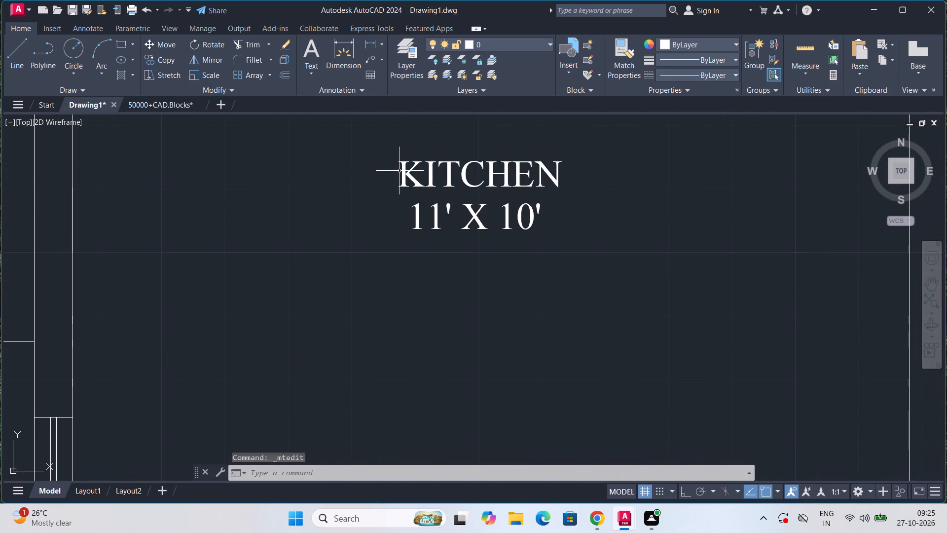
drag(399, 171, 430, 176)
double_click(430, 176)
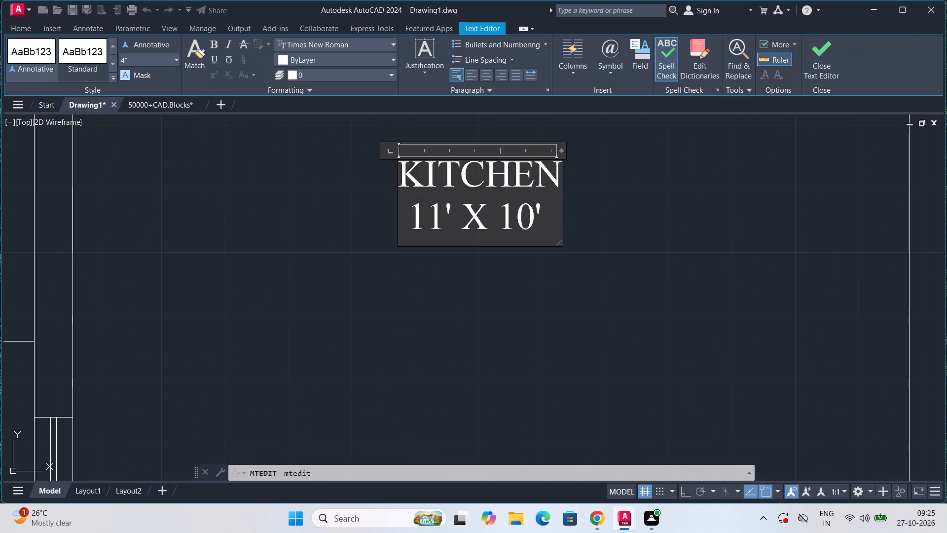
drag(556, 184, 407, 185)
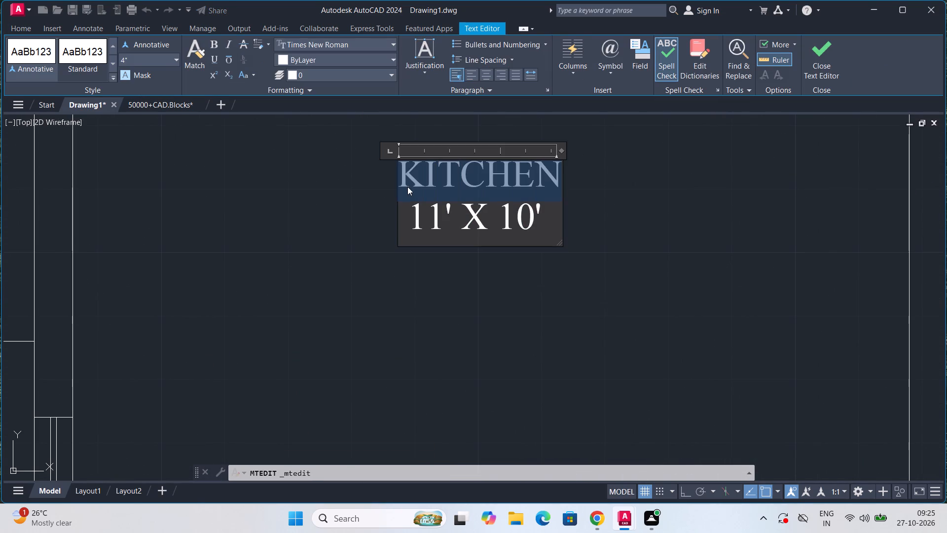
key(BackSpace)
text(G)
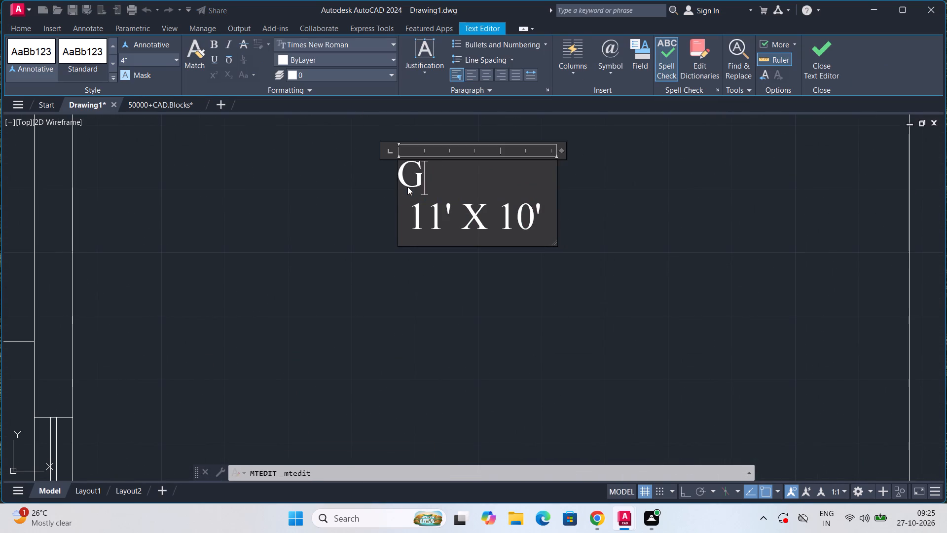
key(space)
text(BEDROOM)
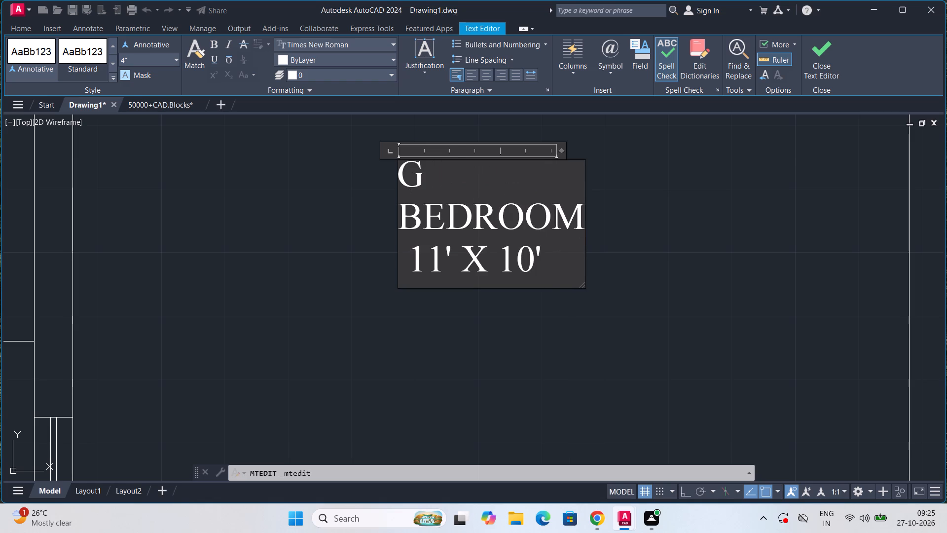
drag(560, 149, 589, 154)
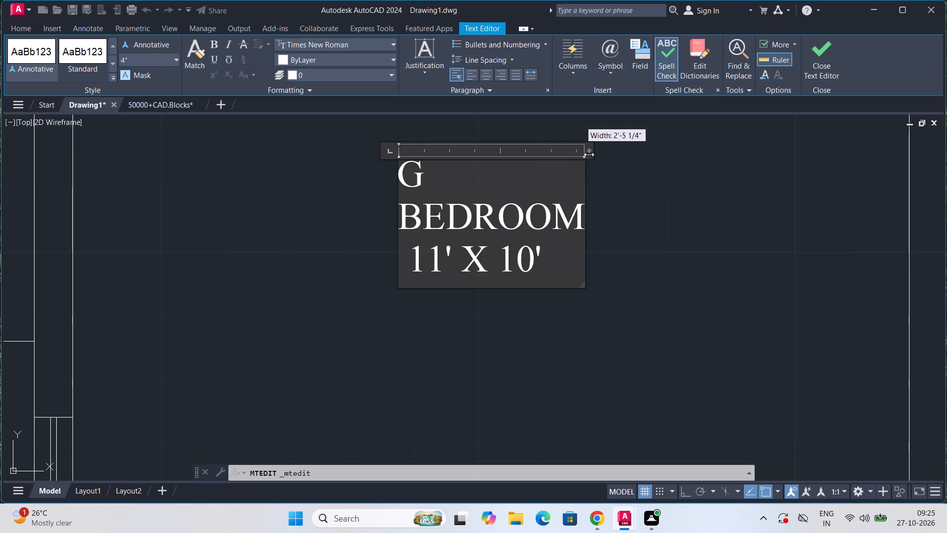
drag(589, 154, 601, 157)
drag(601, 153, 635, 155)
click(662, 211)
Indent the 11' X 7'6" line by one space in the KITCHEN label of the room below G BEDROOM.
scroll(661, 210, down, 5)
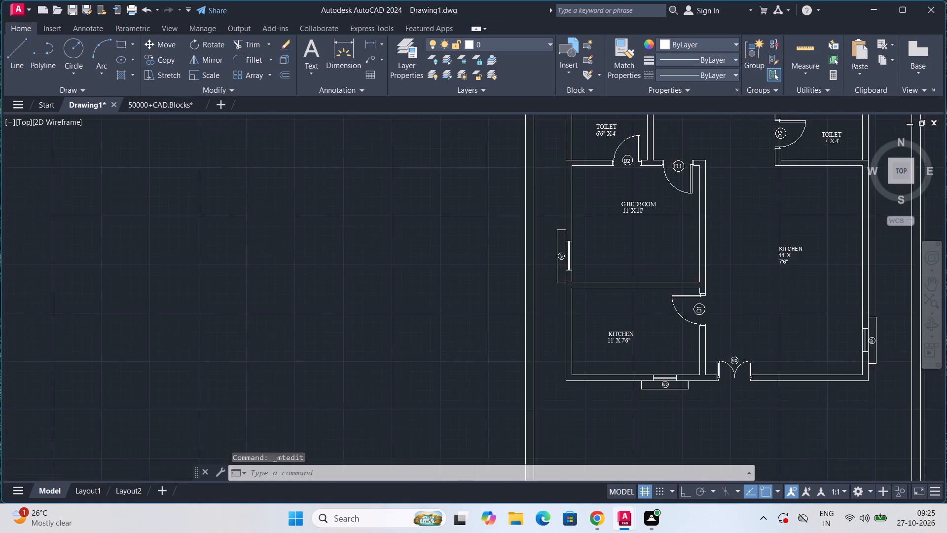
middle_drag(681, 210, 594, 276)
scroll(557, 236, up, 1)
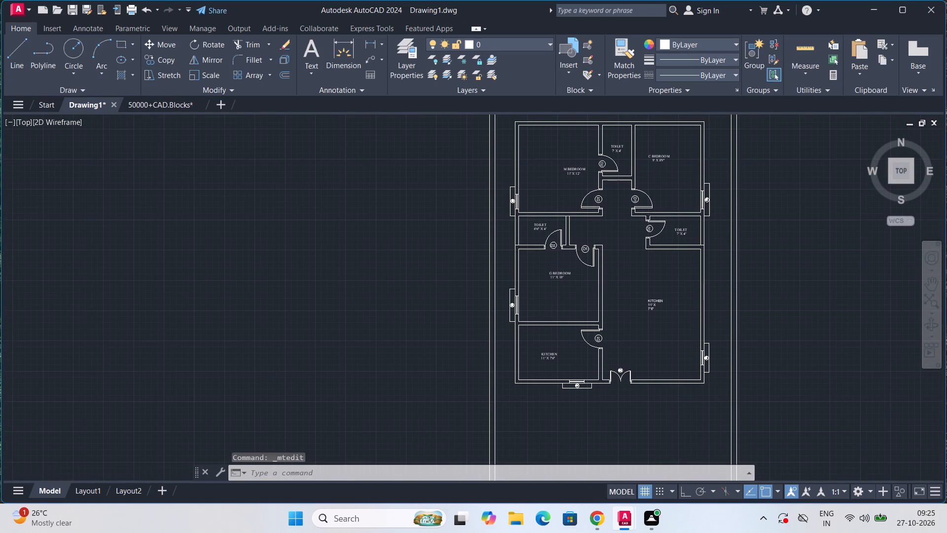
middle_drag(693, 311, 619, 221)
scroll(673, 256, up, 3)
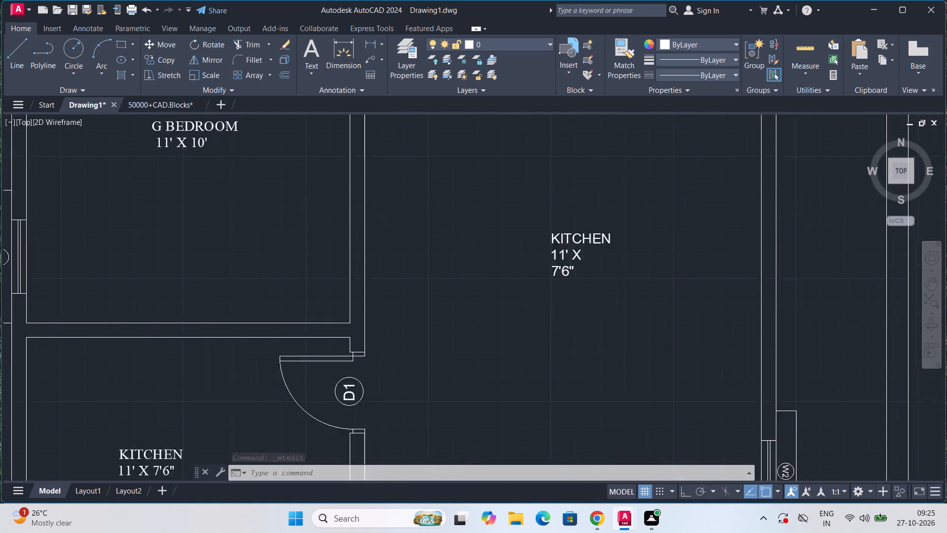
scroll(656, 262, down, 2)
scroll(291, 422, up, 3)
double_click(429, 297)
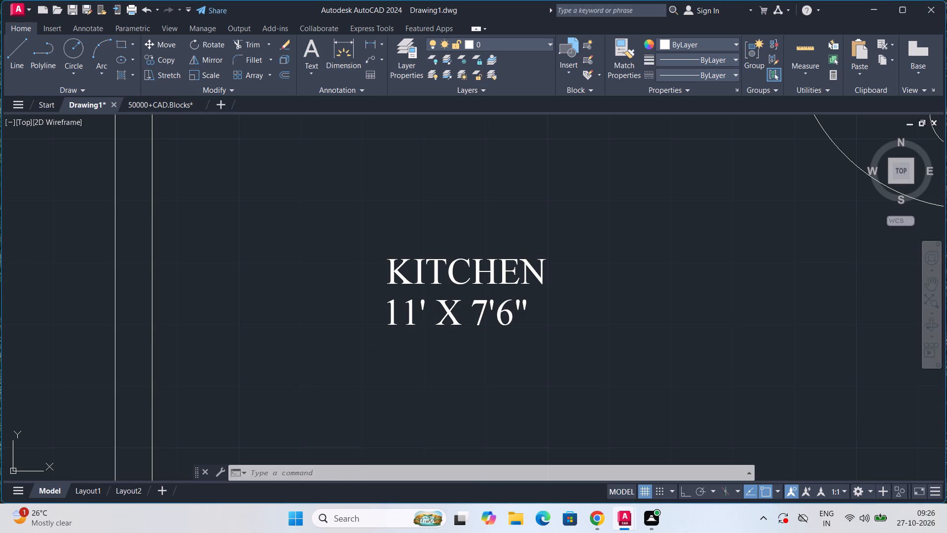
double_click(421, 303)
click(392, 313)
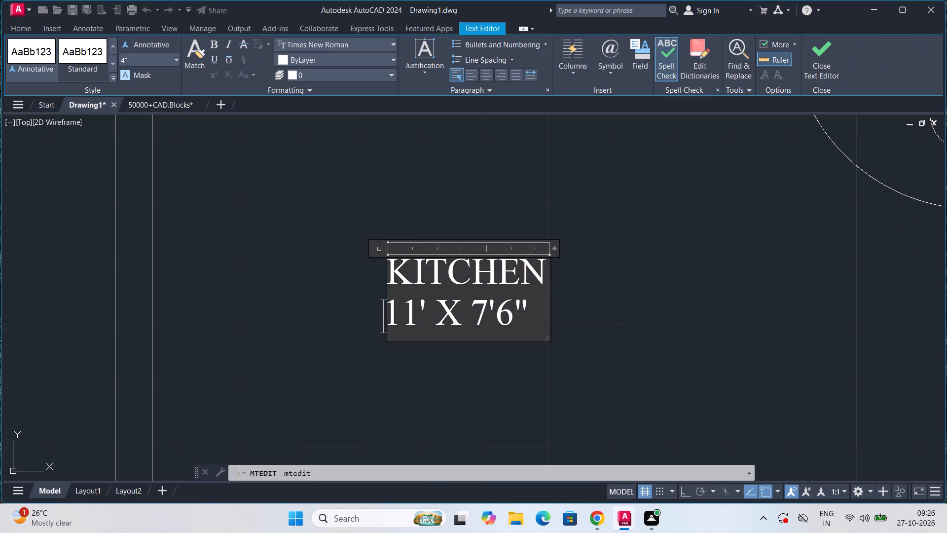
key(space)
Replace all text of the KITCHEN label in the large room beside G BEDROOM with LIVING ROOM, widening the frame to fit one line.
scroll(390, 312, down, 7)
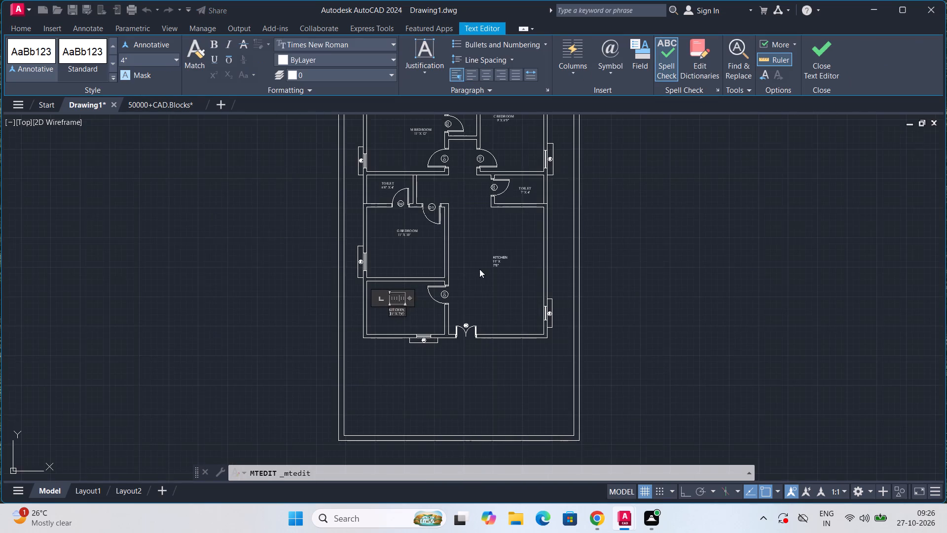
scroll(480, 269, up, 4)
middle_drag(553, 247, 450, 337)
double_click(476, 287)
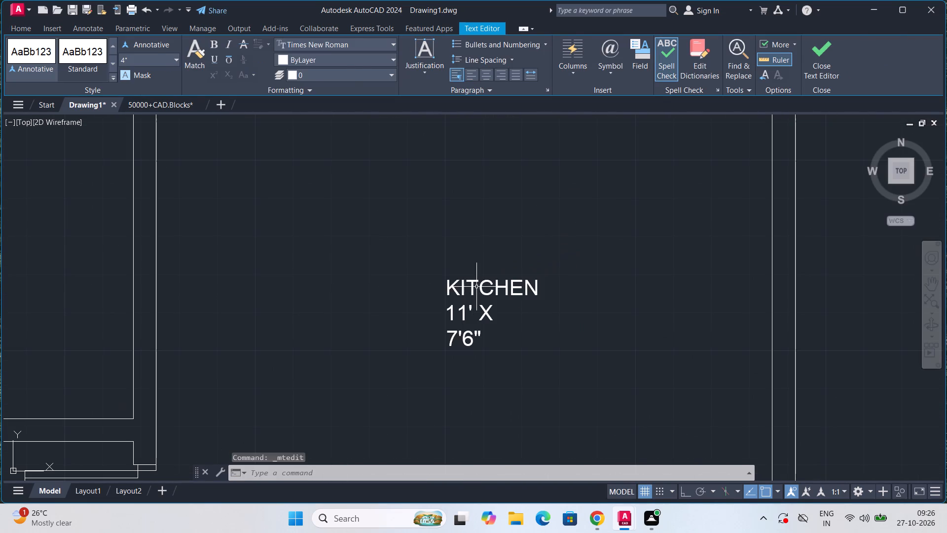
scroll(476, 289, down, 1)
double_click(469, 292)
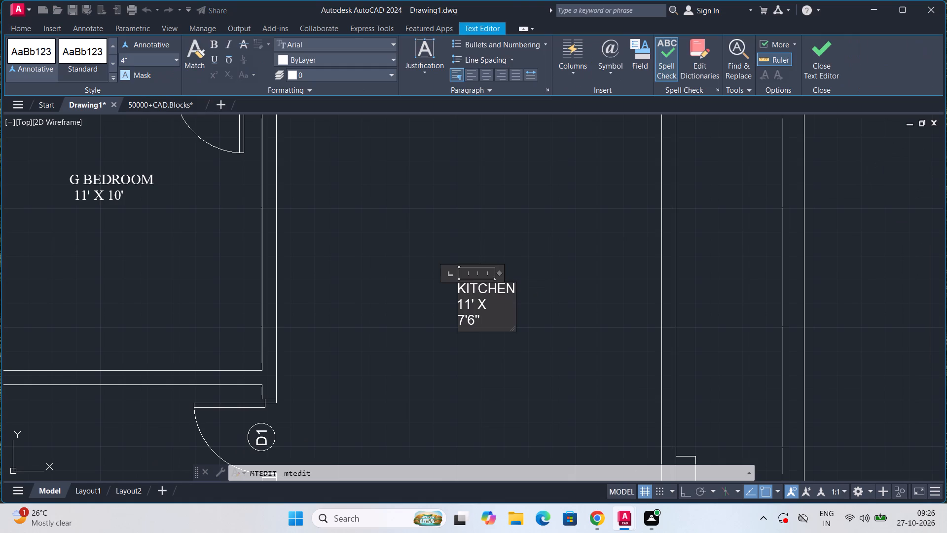
click(484, 322)
key(BackSpace)
key(BackSpace)
key(BackSpace)
key(BackSpace)
key(BackSpace)
key(BackSpace)
key(BackSpace)
key(BackSpace)
key(BackSpace)
key(BackSpace)
key(BackSpace)
key(BackSpace)
key(BackSpace)
key(BackSpace)
key(BackSpace)
key(BackSpace)
key(BackSpace)
key(BackSpace)
key(BackSpace)
key(BackSpace)
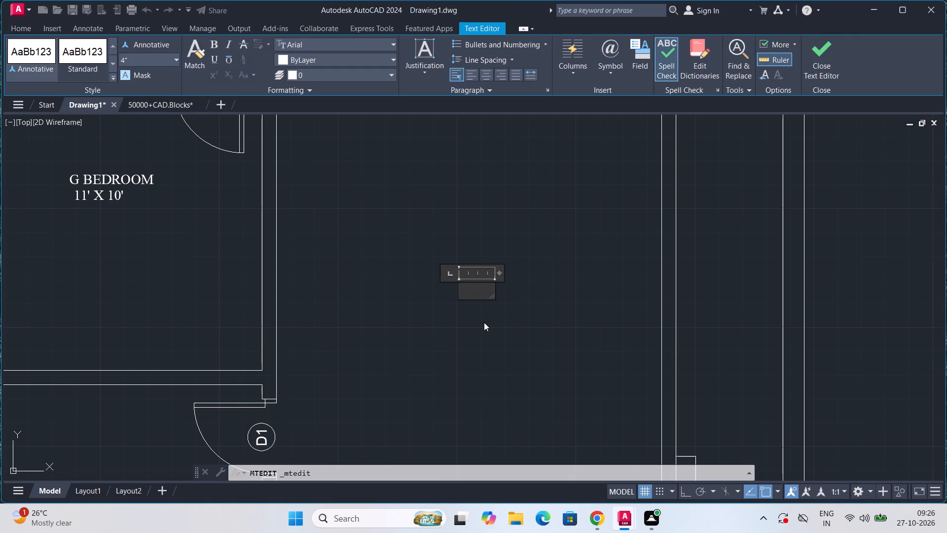
text(LIVING ROOM)
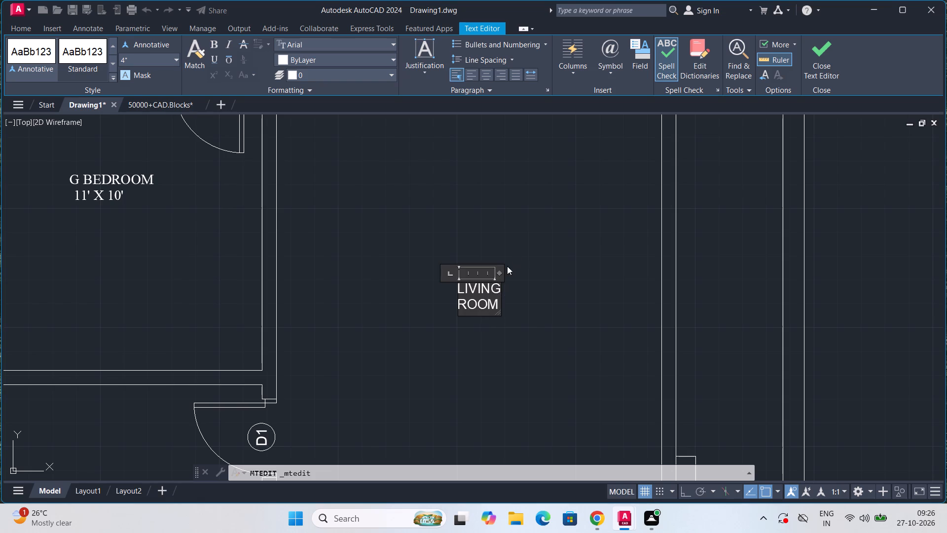
drag(500, 274, 549, 268)
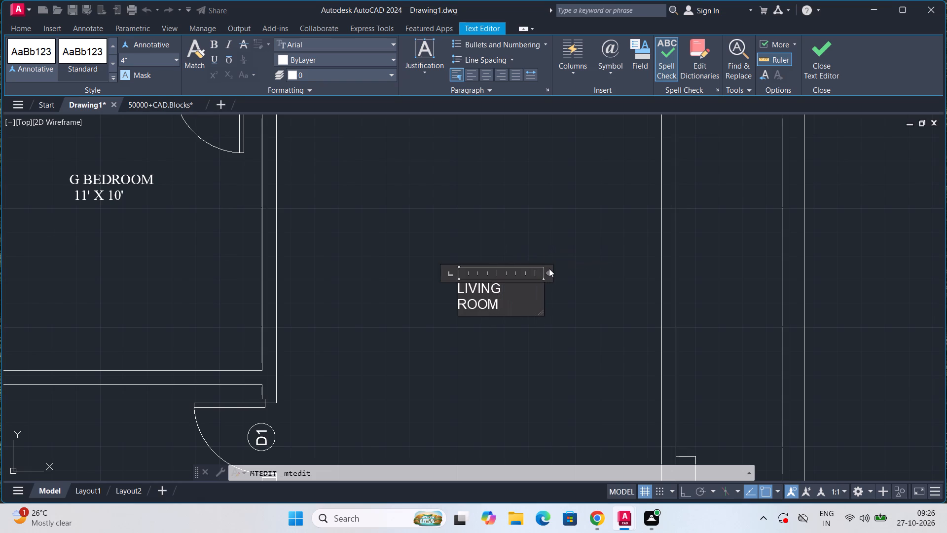
click(549, 268)
drag(547, 271, 518, 283)
drag(518, 273, 568, 274)
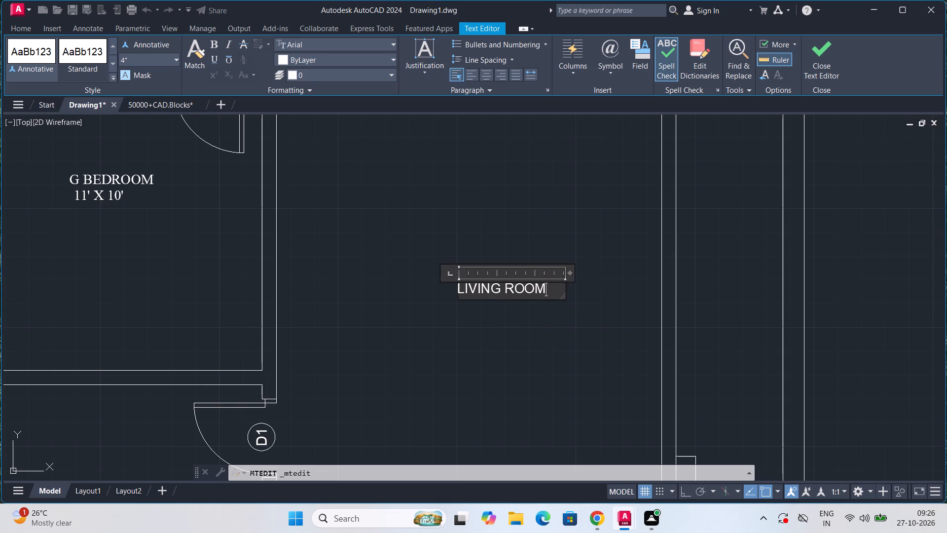
Add the dimensions 13' 8" X 18' 4" on a second line beneath LIVING ROOM.
key(Return)
text(13)
key(apostrophe)
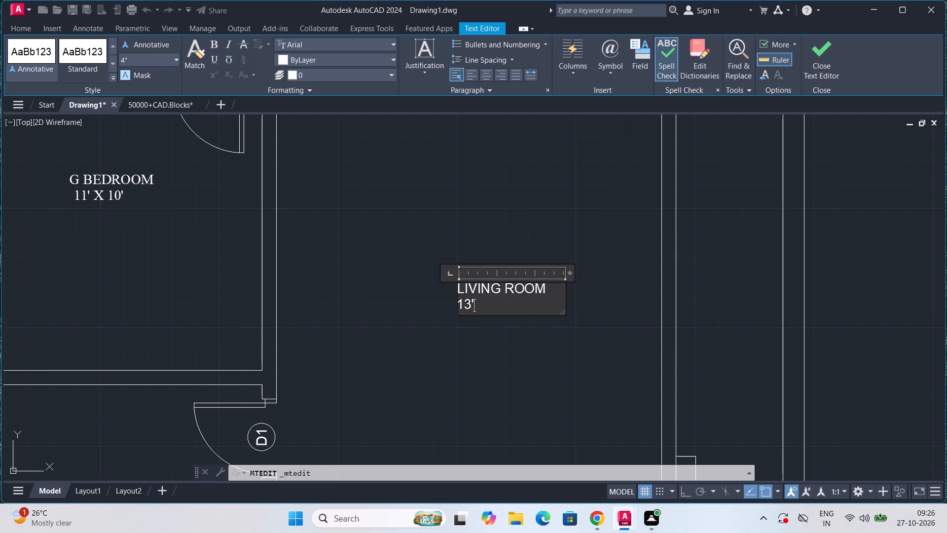
key(space)
text(8")
key(space)
text(X)
key(space)
text(18;)
key(BackSpace)
key(apostrophe)
key(space)
text(4")
key(Return)
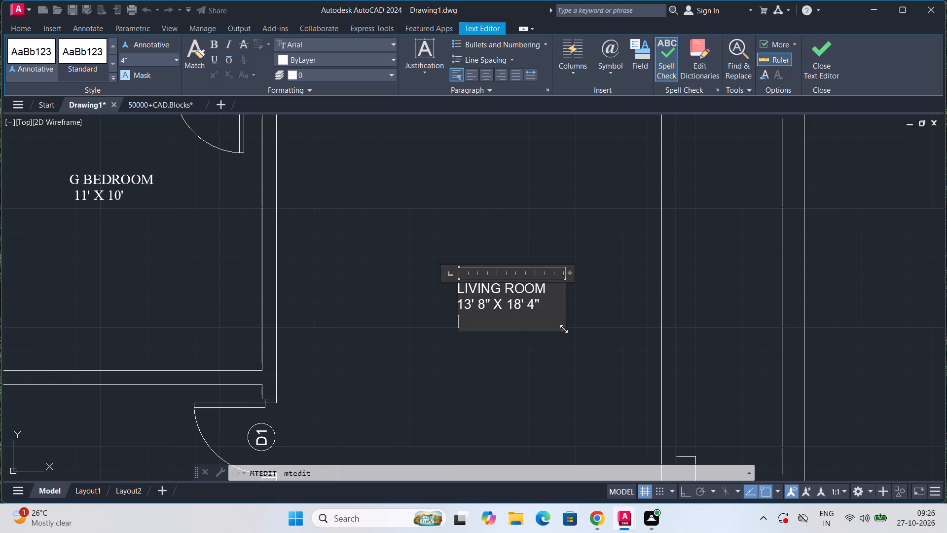
Shorten the LIVING ROOM label's text frame to the height of its two lines.
click(564, 329)
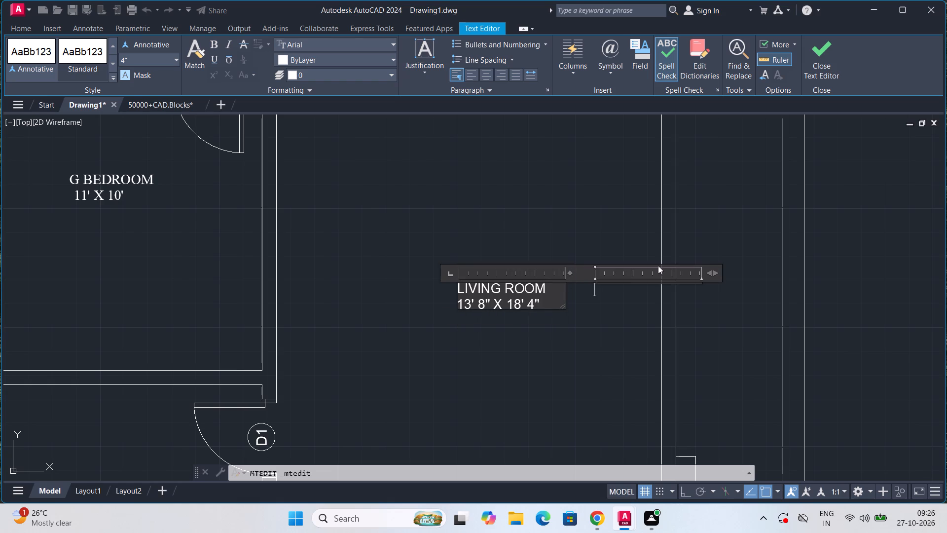
click(633, 311)
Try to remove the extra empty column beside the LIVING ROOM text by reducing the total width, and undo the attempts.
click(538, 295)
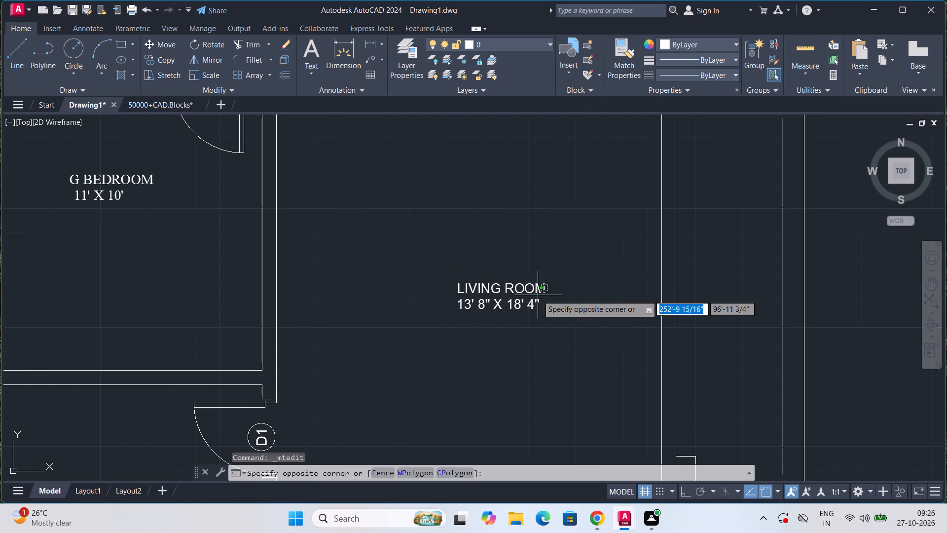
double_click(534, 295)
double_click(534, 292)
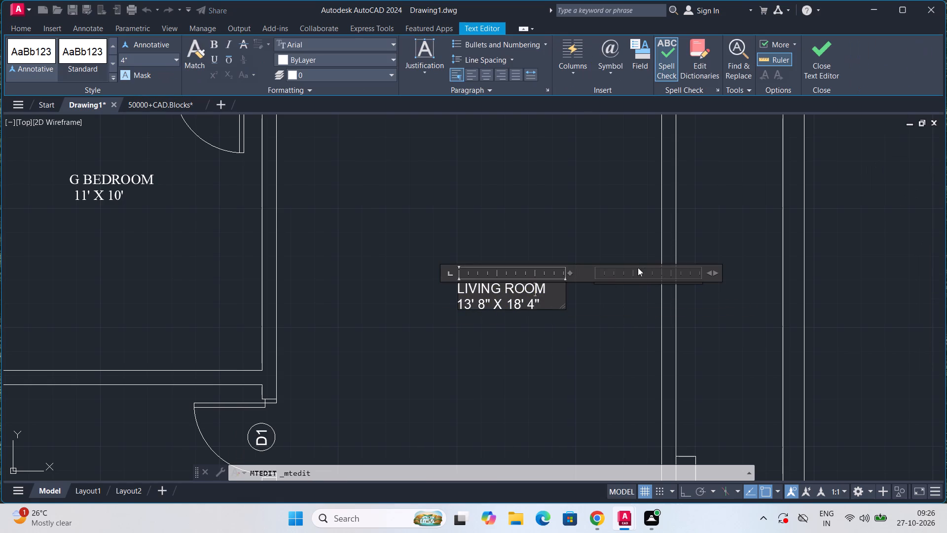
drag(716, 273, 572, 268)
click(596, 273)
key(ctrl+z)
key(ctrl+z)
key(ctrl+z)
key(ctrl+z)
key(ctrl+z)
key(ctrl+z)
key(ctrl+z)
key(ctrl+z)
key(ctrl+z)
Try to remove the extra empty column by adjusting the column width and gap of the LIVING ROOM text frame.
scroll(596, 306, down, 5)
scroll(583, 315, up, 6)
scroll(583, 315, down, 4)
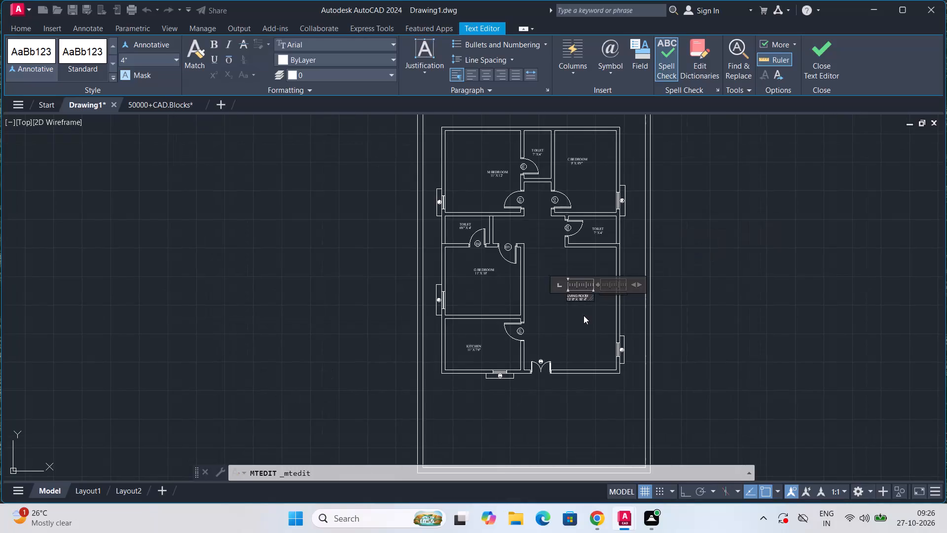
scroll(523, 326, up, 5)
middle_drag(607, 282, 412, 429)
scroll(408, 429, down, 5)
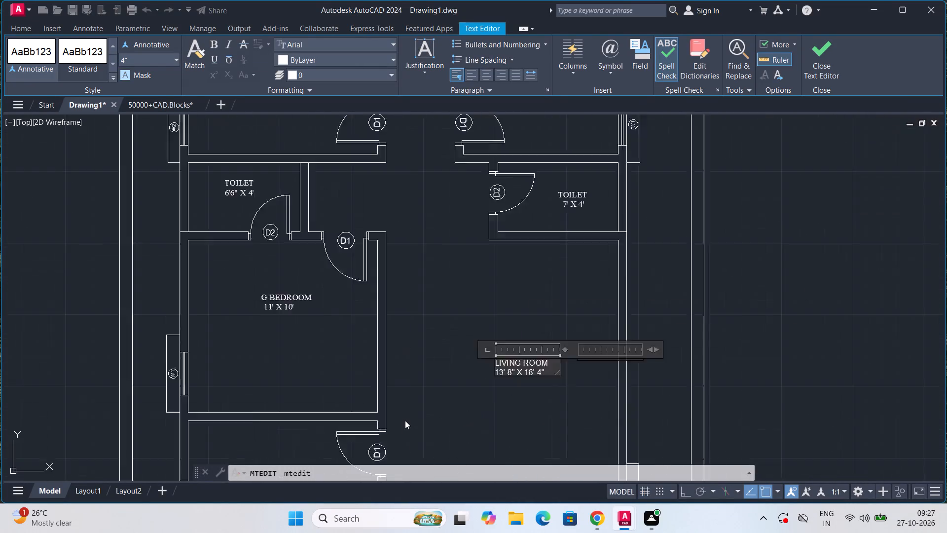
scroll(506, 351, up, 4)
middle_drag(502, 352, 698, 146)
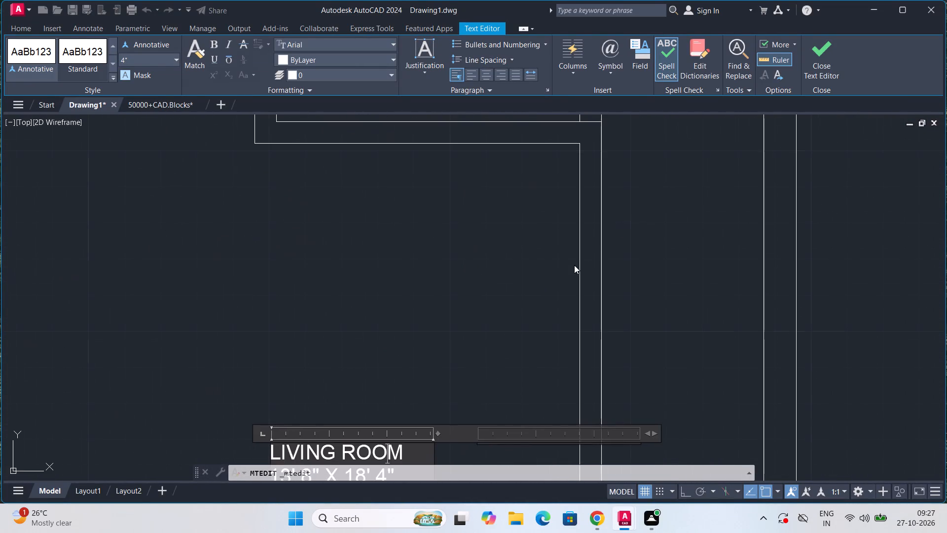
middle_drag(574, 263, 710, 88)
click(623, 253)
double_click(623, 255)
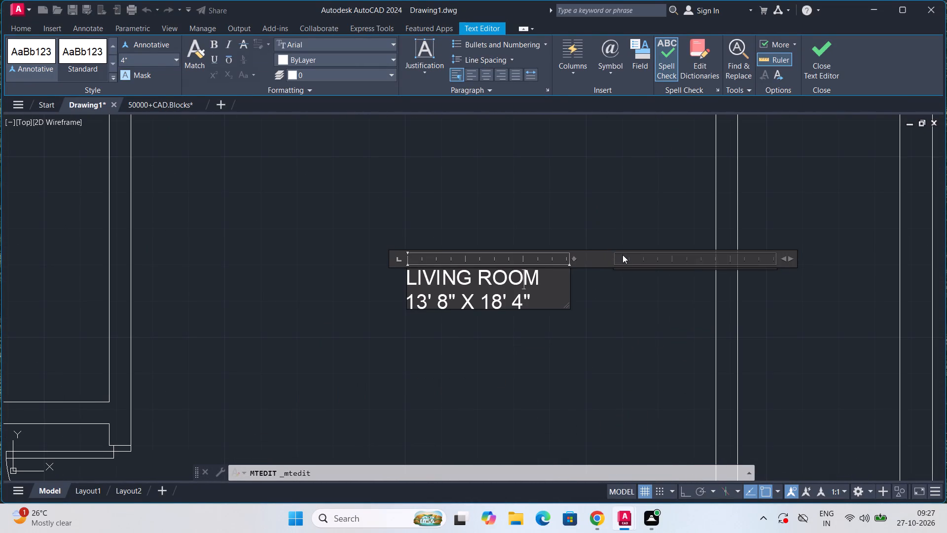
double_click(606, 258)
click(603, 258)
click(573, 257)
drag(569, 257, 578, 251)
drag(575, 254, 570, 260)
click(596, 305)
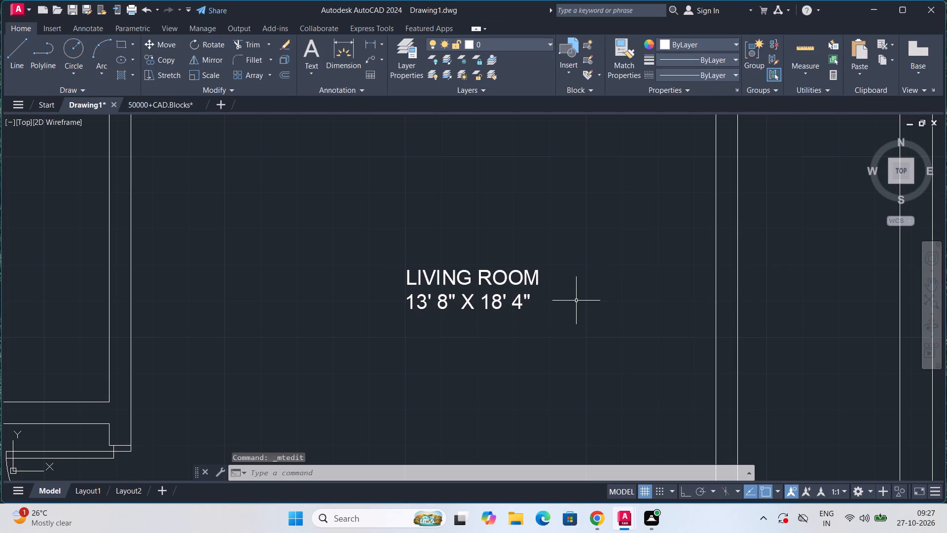
Remove the extra column from the LIVING ROOM label by closing the column gap and deleting the blank line after the dimensions.
scroll(557, 288, up, 2)
triple_click(490, 256)
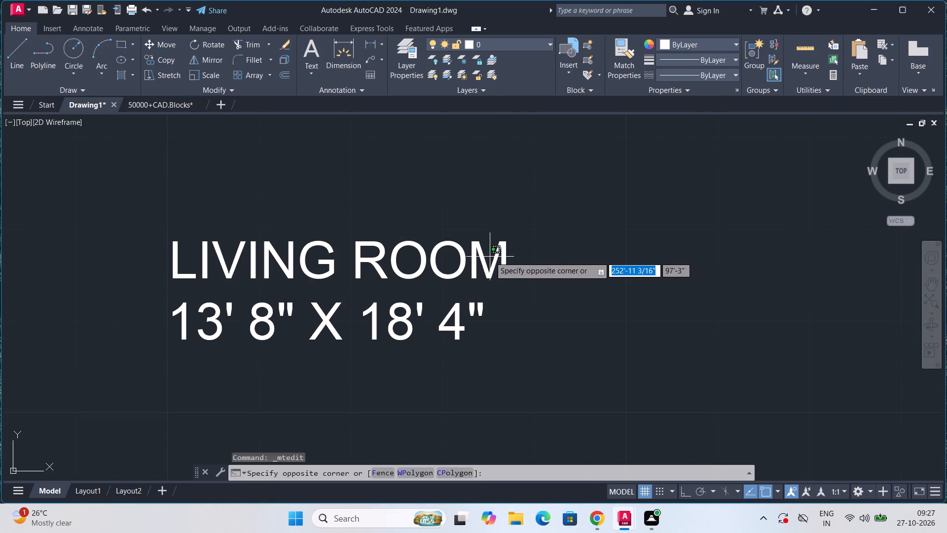
click(490, 257)
triple_click(476, 331)
triple_click(475, 322)
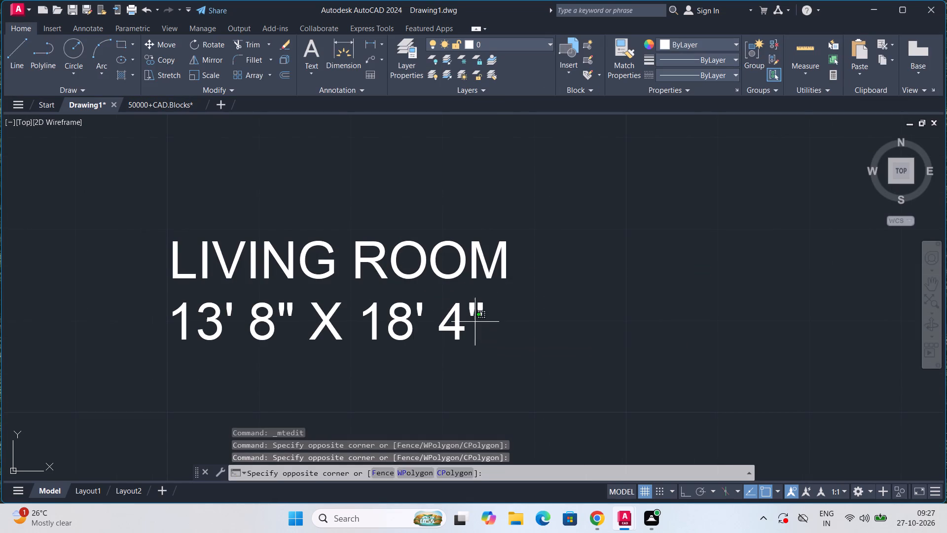
double_click(477, 313)
scroll(528, 298, down, 1)
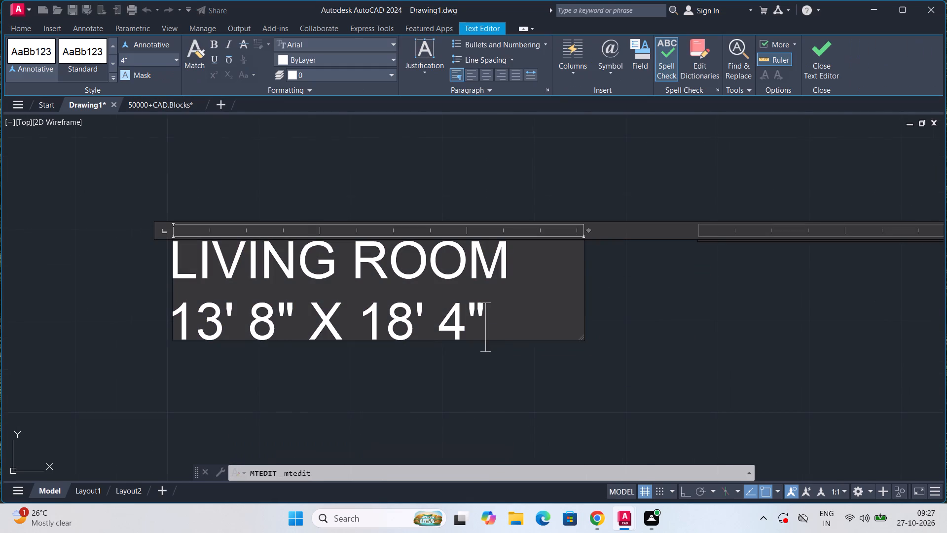
scroll(529, 298, down, 2)
drag(686, 274, 621, 274)
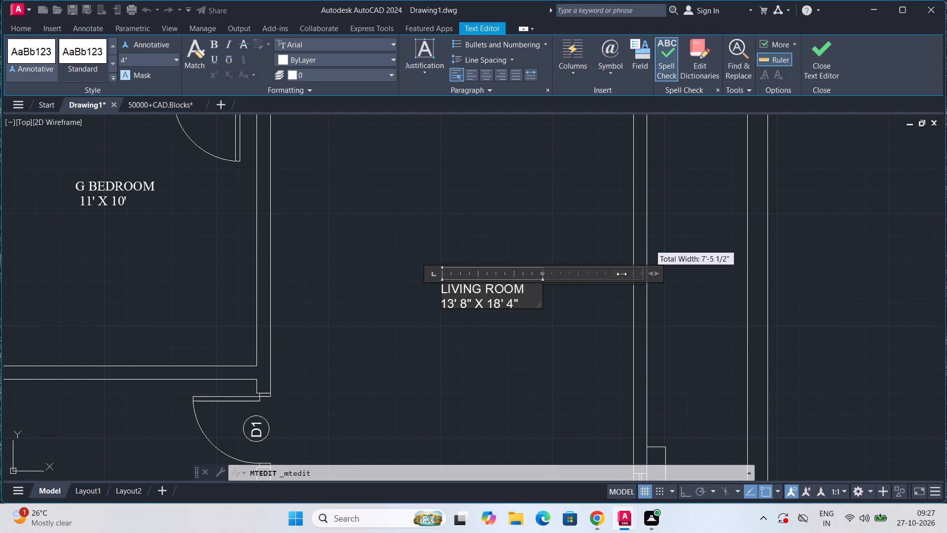
drag(621, 274, 549, 272)
click(600, 277)
triple_click(602, 274)
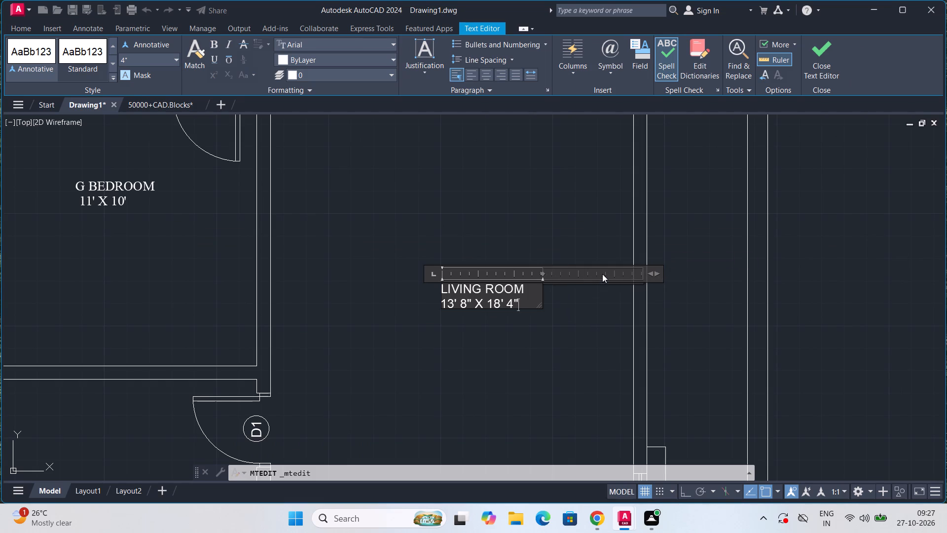
click(602, 274)
key(Delete)
key(Delete)
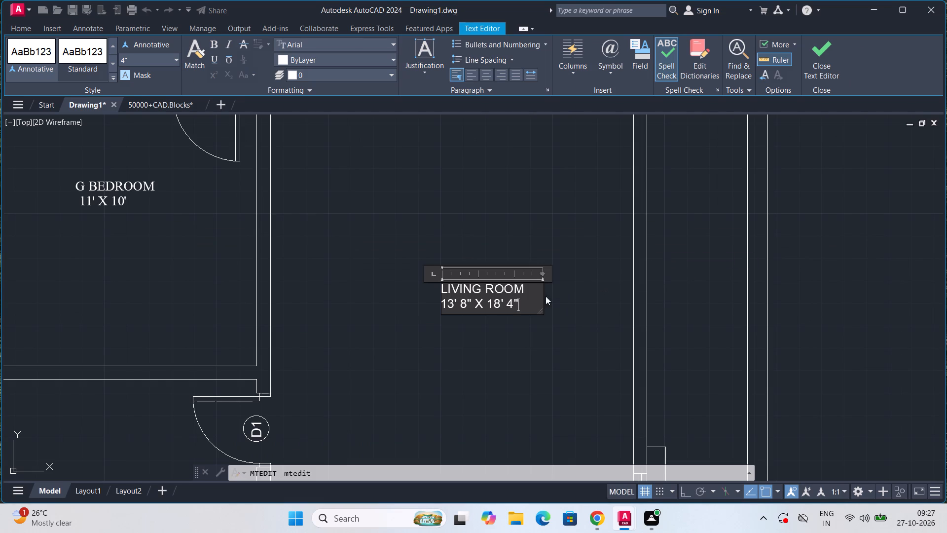
Set the font of both lines of the LIVING ROOM label to Times New Roman.
drag(524, 300, 436, 291)
click(395, 46)
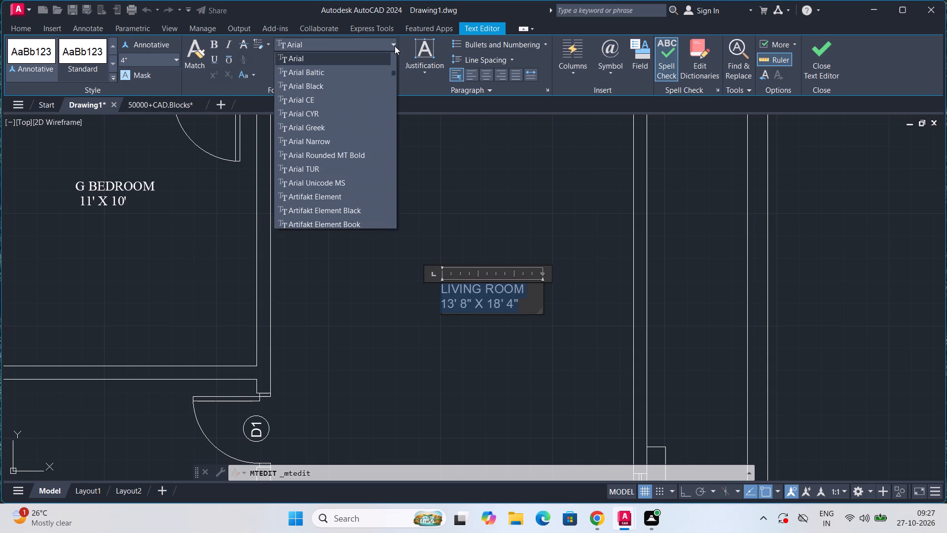
scroll(356, 117, down, 14)
scroll(356, 126, down, 20)
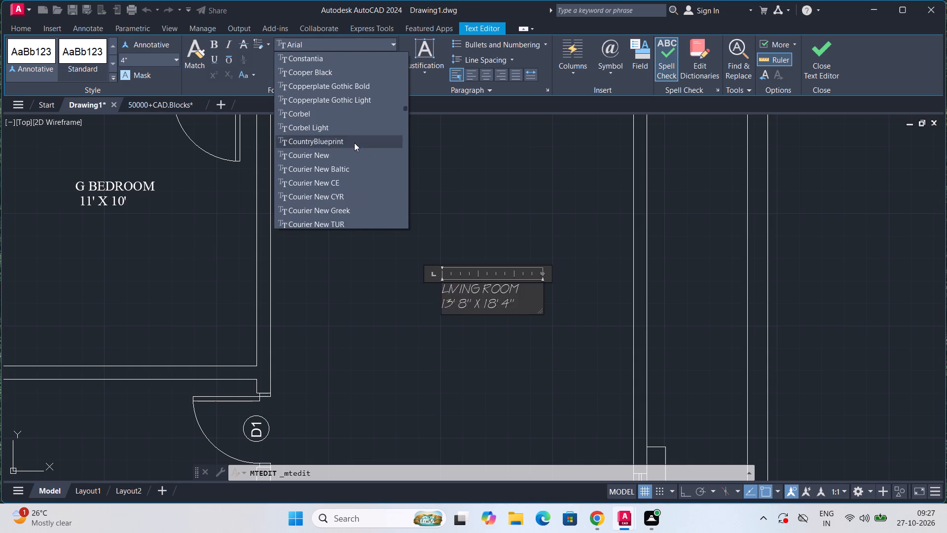
scroll(354, 143, down, 20)
scroll(354, 143, down, 20)
scroll(354, 143, down, 5)
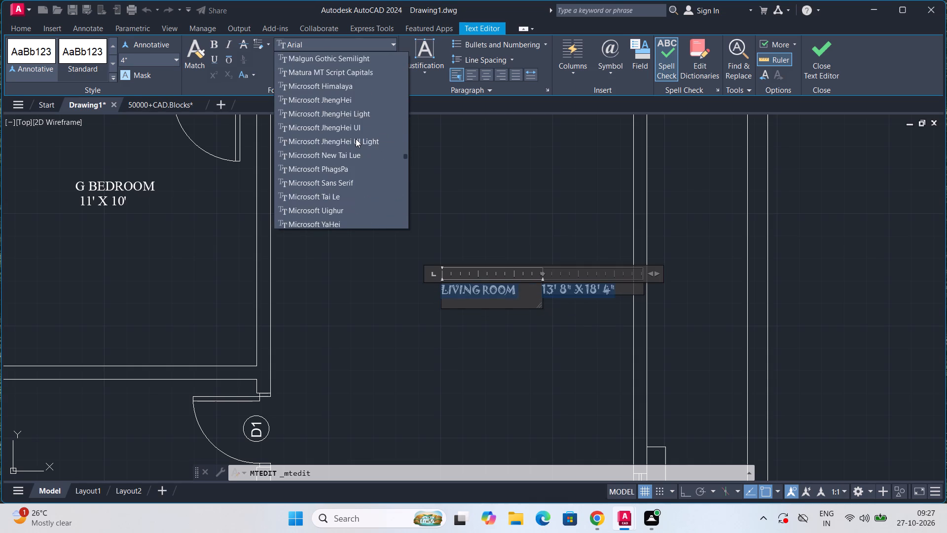
scroll(356, 139, down, 14)
scroll(356, 139, up, 1)
scroll(356, 139, down, 13)
scroll(356, 139, down, 9)
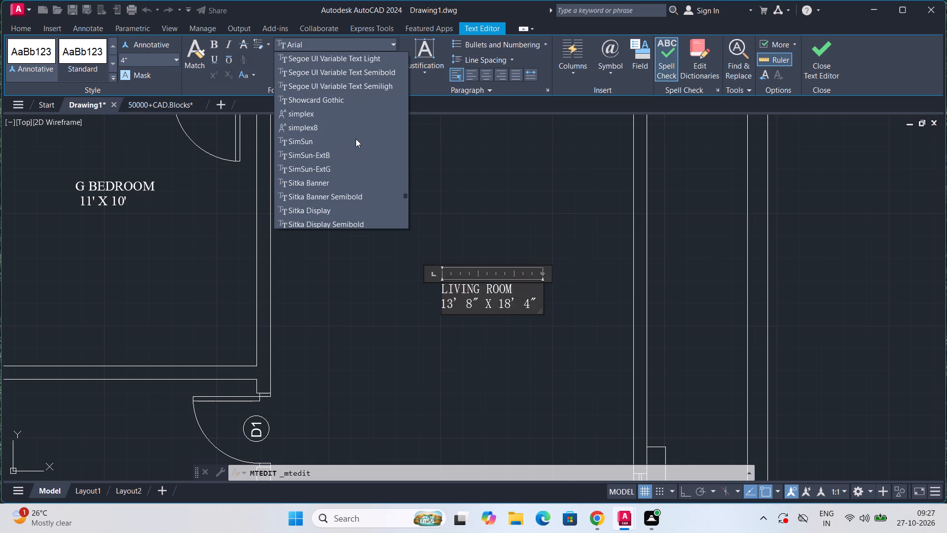
scroll(356, 139, down, 18)
scroll(356, 140, down, 8)
scroll(356, 140, up, 4)
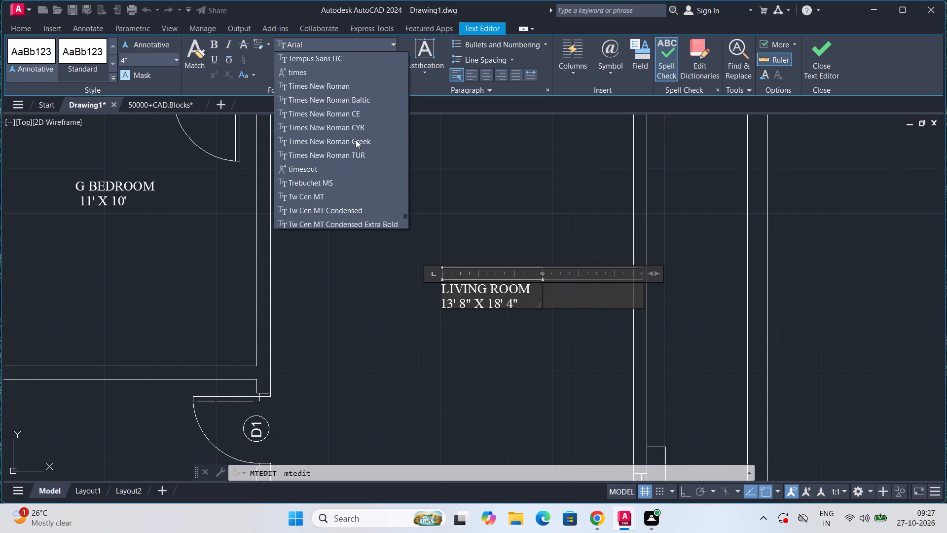
scroll(356, 140, up, 1)
click(356, 130)
scroll(411, 283, down, 1)
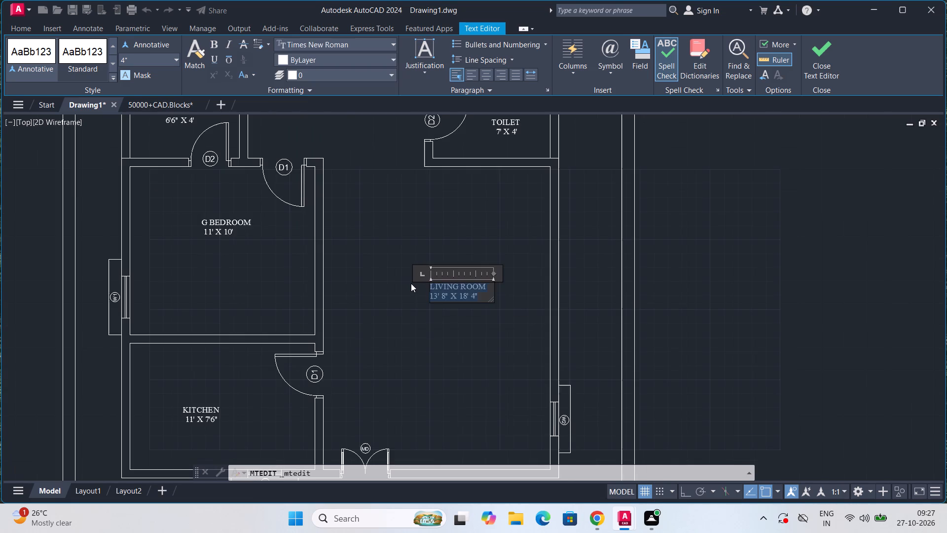
scroll(432, 277, up, 4)
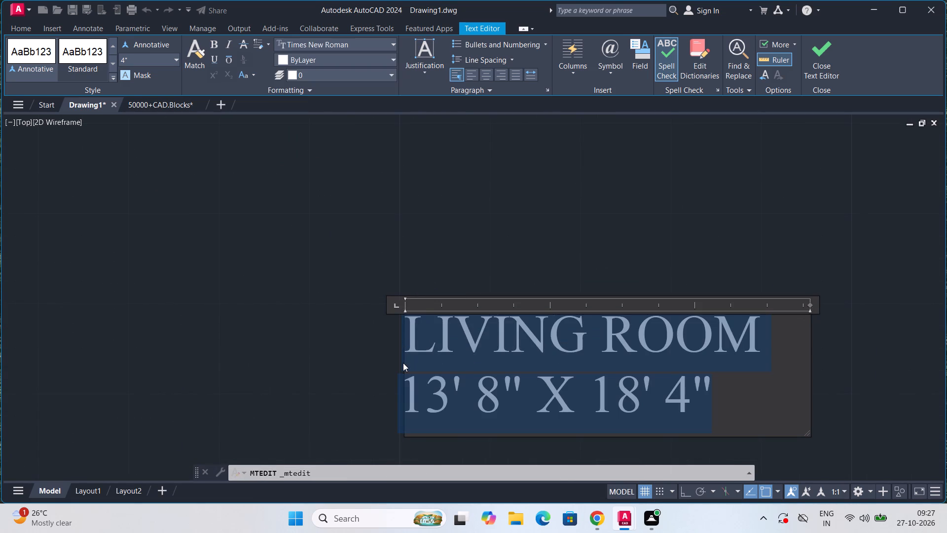
click(403, 363)
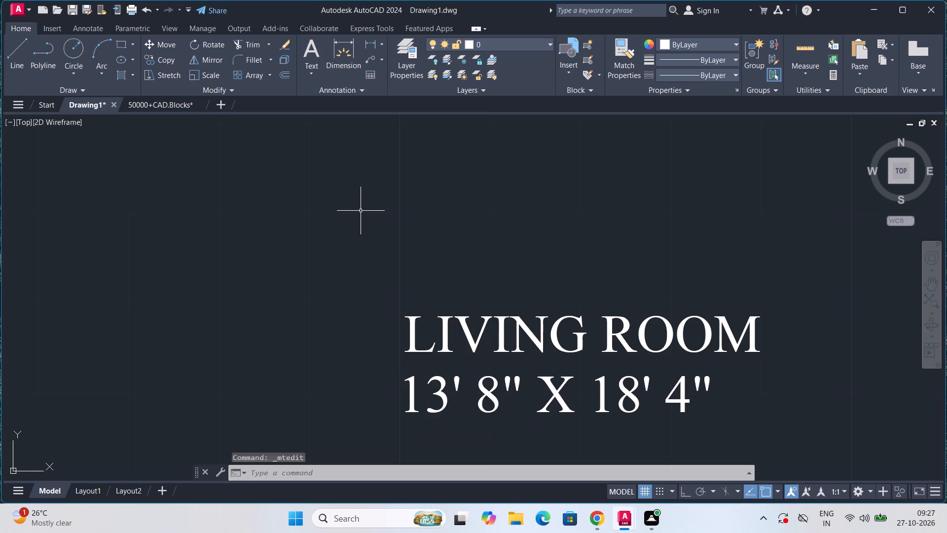
Indent the 13' 8" X 18' 4" line by two spaces beneath LIVING ROOM.
scroll(360, 211, down, 2)
middle_drag(369, 208, 383, 134)
double_click(391, 203)
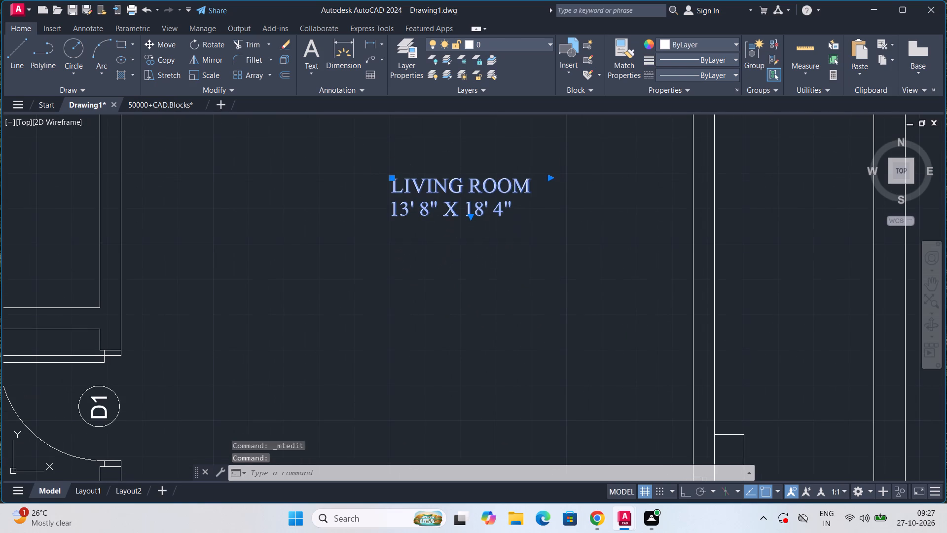
key(space)
key(space)
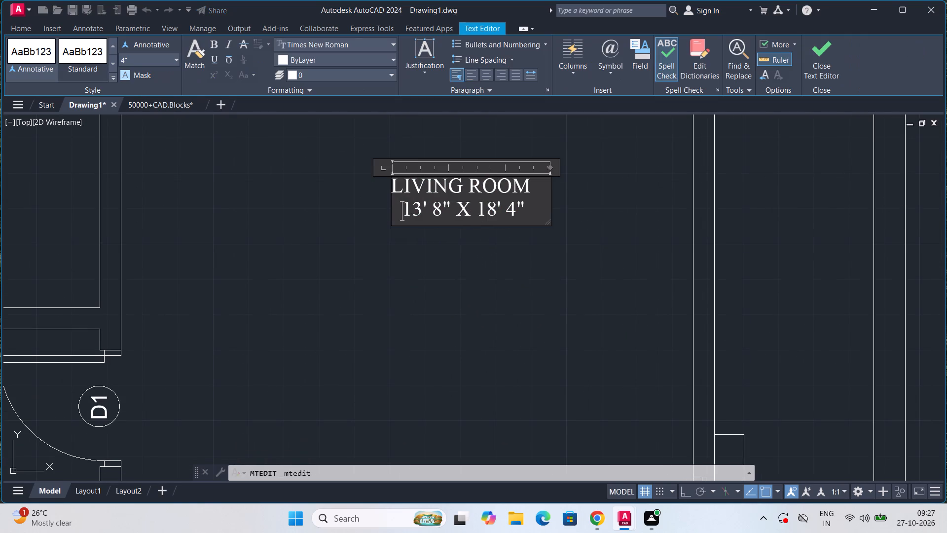
scroll(391, 204, down, 5)
click(394, 216)
Review the names, dimensions and placement of the room labels across the whole floor plan.
scroll(394, 216, down, 3)
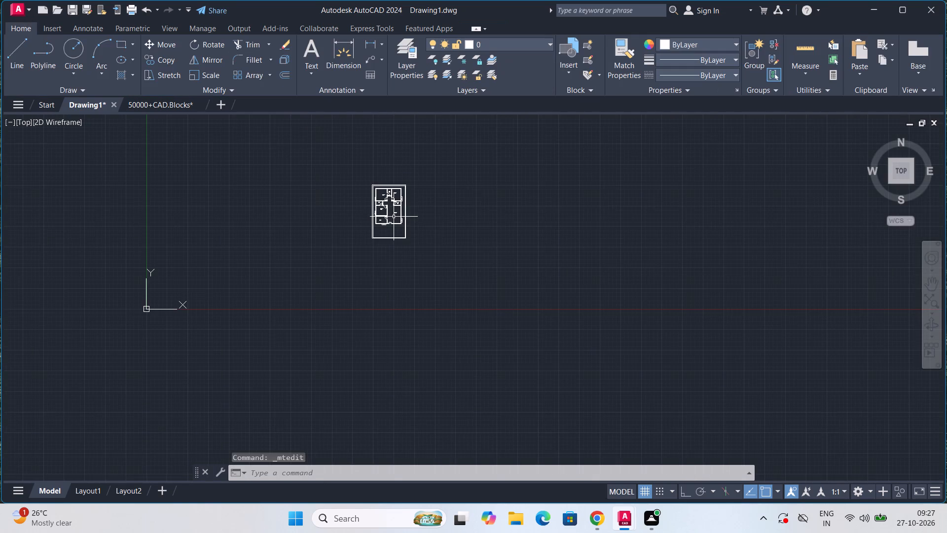
scroll(394, 217, up, 5)
middle_drag(396, 217, 399, 248)
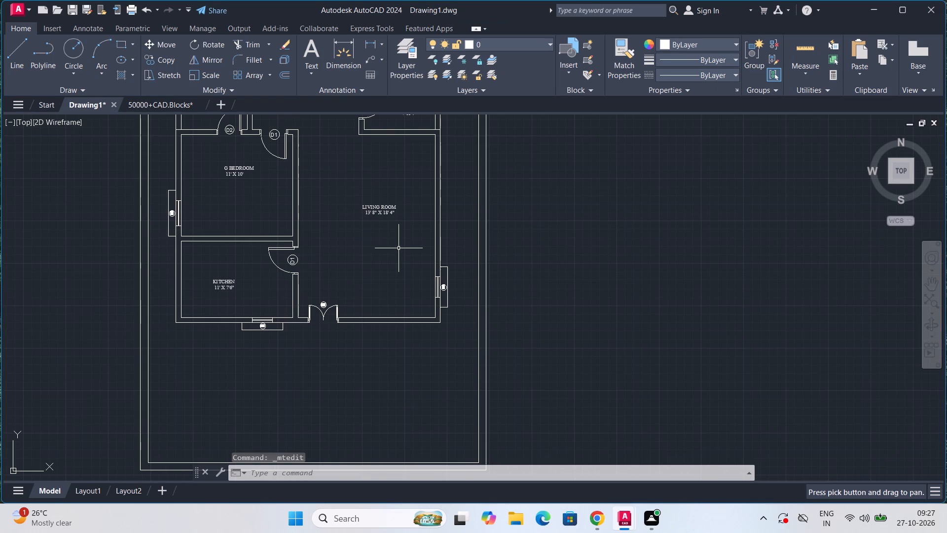
scroll(222, 267, down, 1)
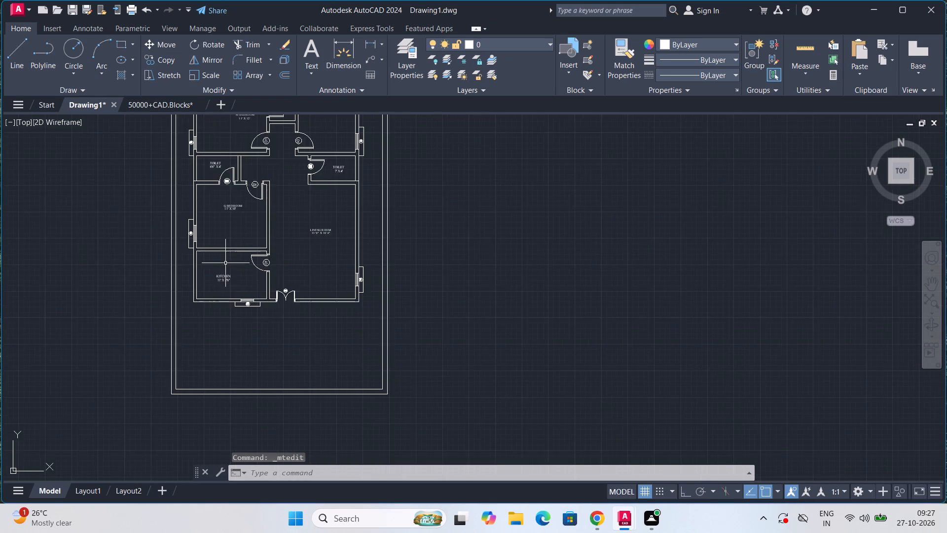
scroll(226, 262, up, 5)
scroll(230, 256, down, 2)
middle_drag(235, 244, 239, 371)
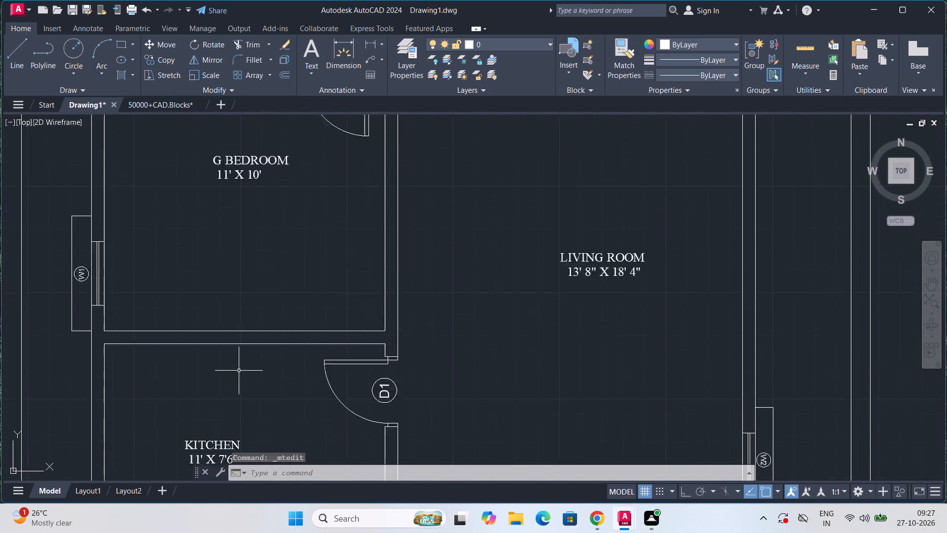
scroll(239, 371, down, 2)
middle_drag(259, 286, 266, 368)
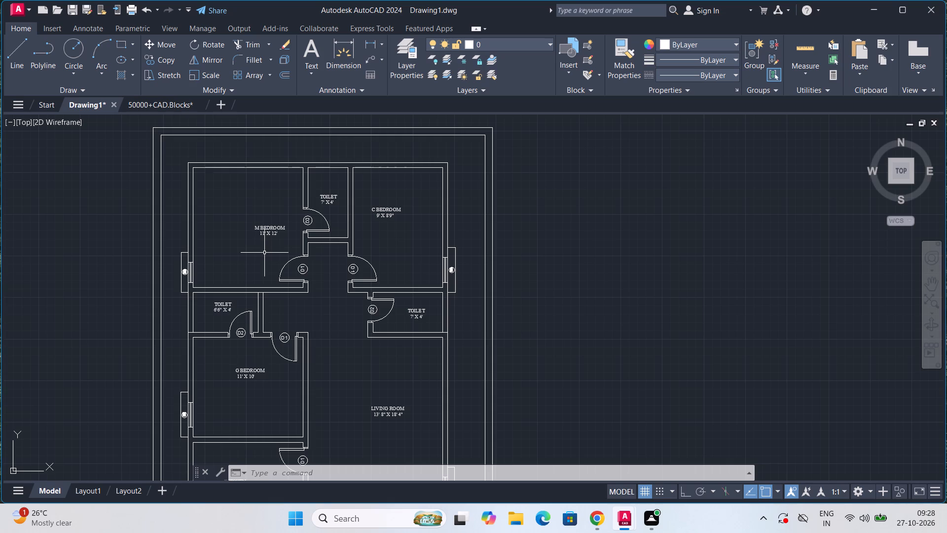
scroll(264, 253, up, 2)
middle_drag(269, 248, 236, 344)
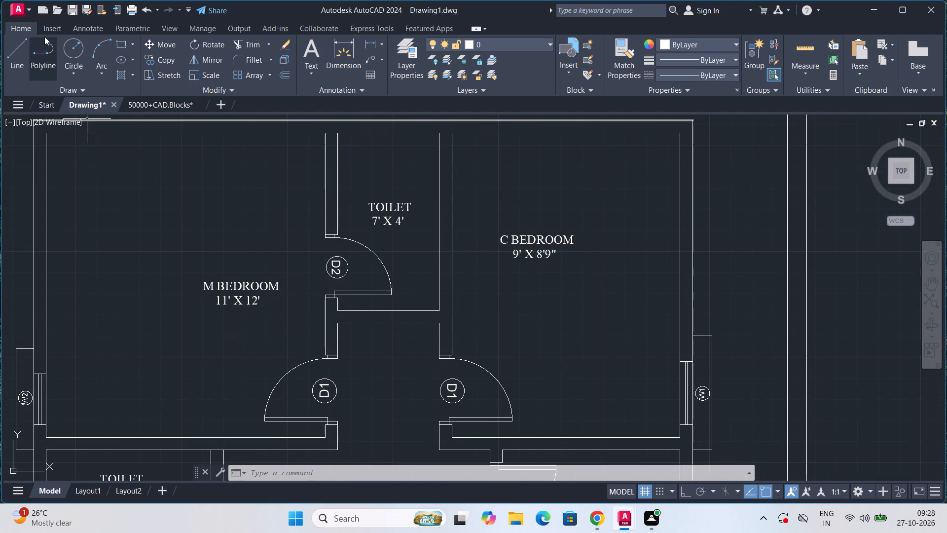
Hatch the floors of the three toilets with the ANGLE pattern, leaving the door swing areas clear.
click(66, 31)
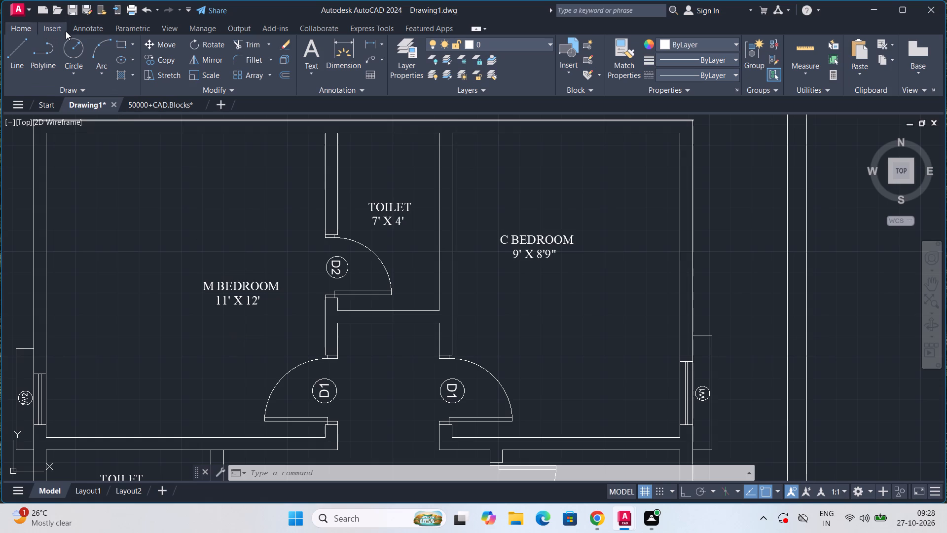
click(28, 31)
click(115, 74)
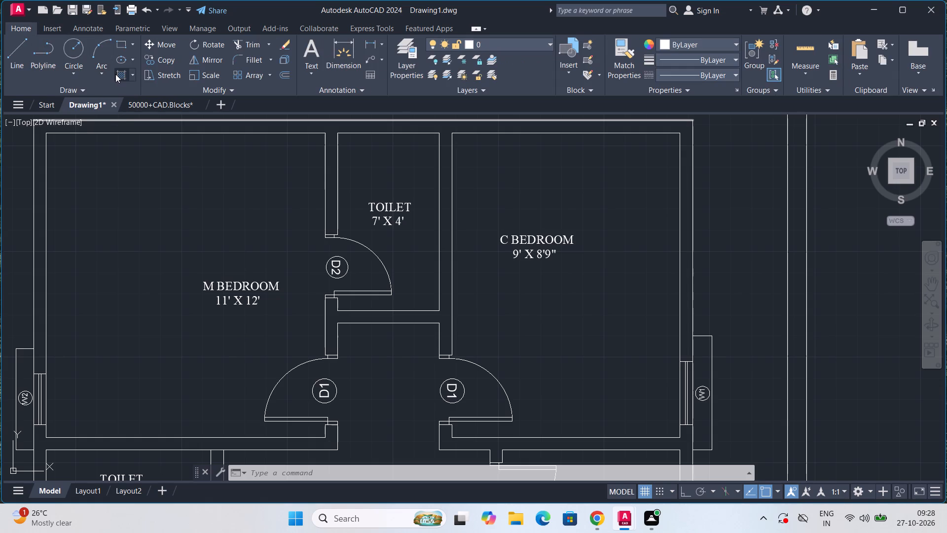
click(118, 74)
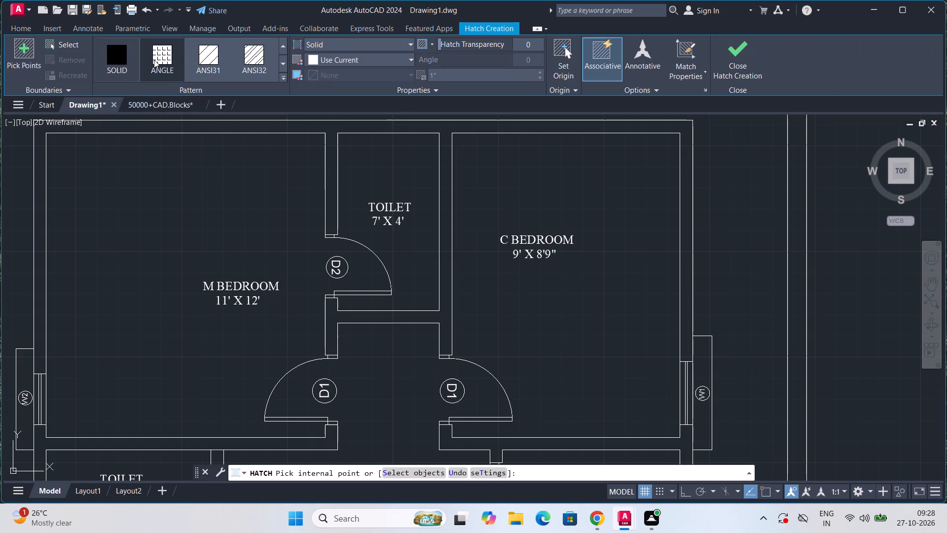
click(154, 60)
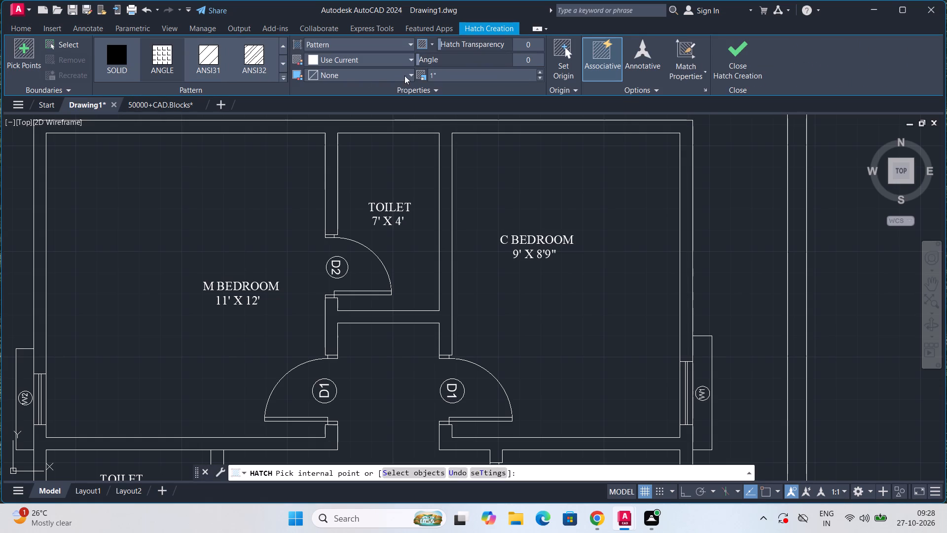
click(406, 163)
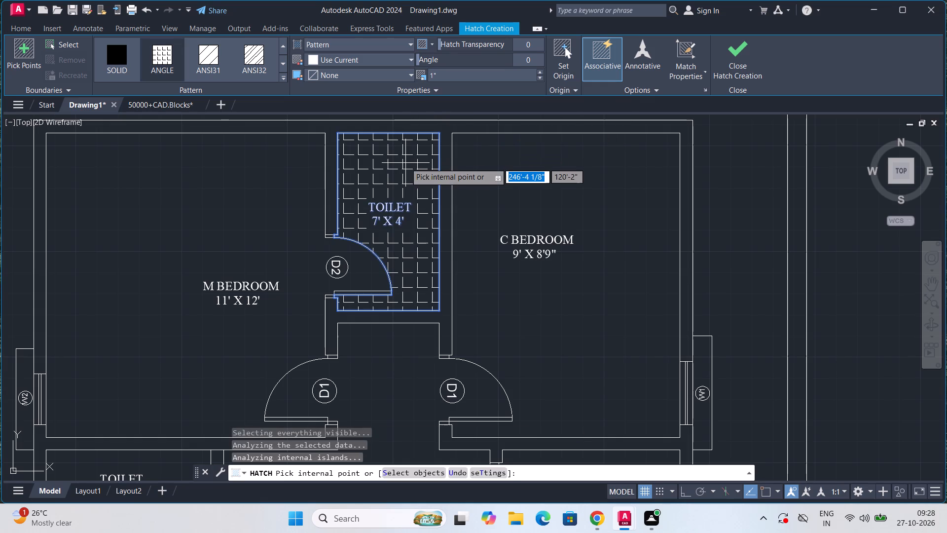
scroll(404, 220, down, 3)
scroll(404, 272, up, 2)
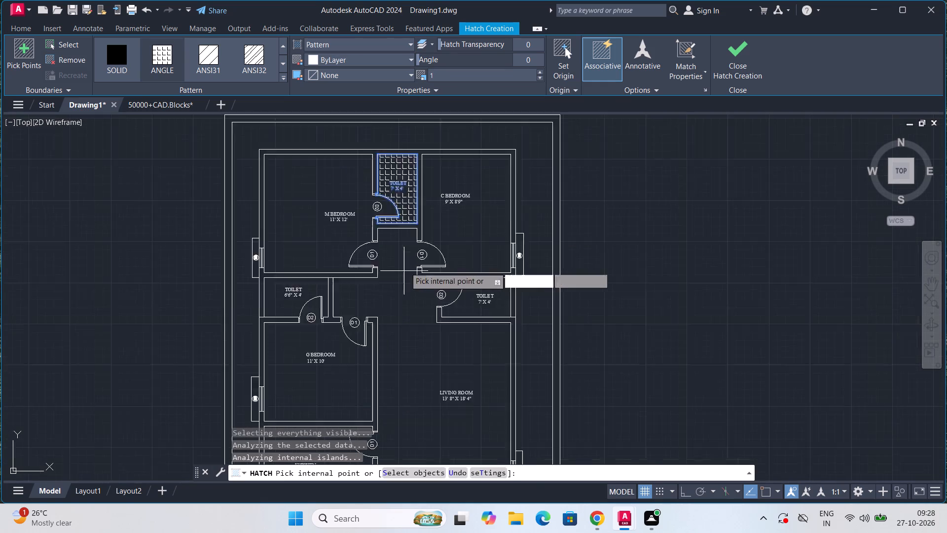
click(520, 300)
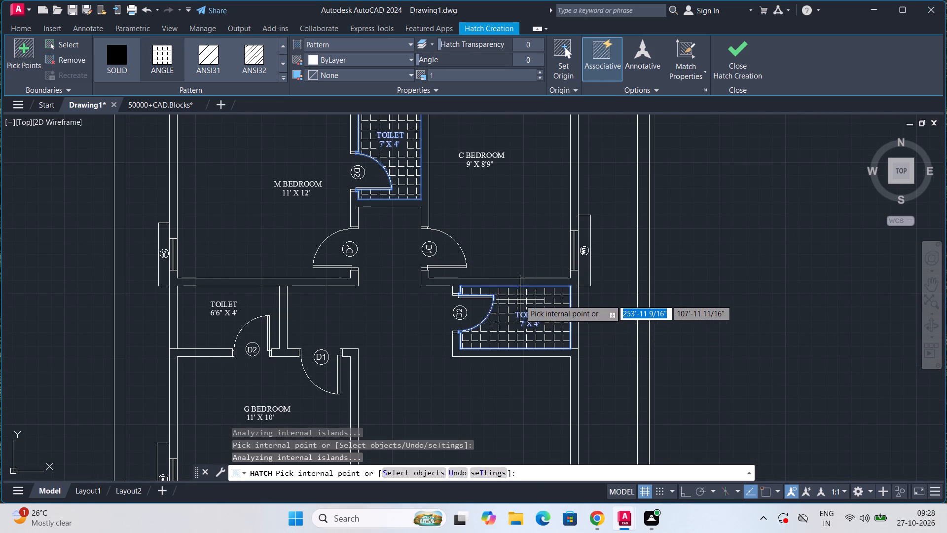
click(194, 308)
scroll(194, 308, down, 2)
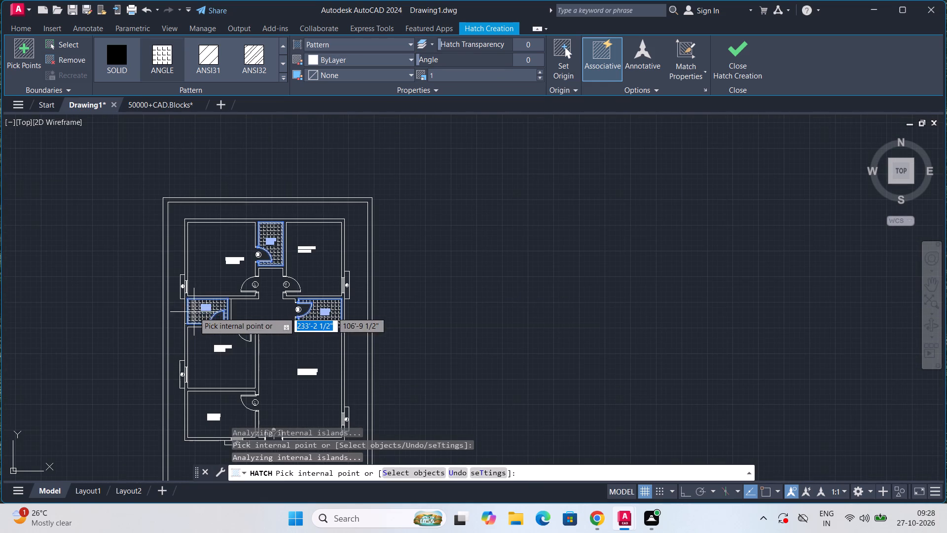
key(Escape)
Trim the stray line crossing the outer wall at the lower corner of the 7' X 4' toilet above LIVING ROOM.
scroll(267, 341, up, 2)
middle_drag(267, 344, 264, 437)
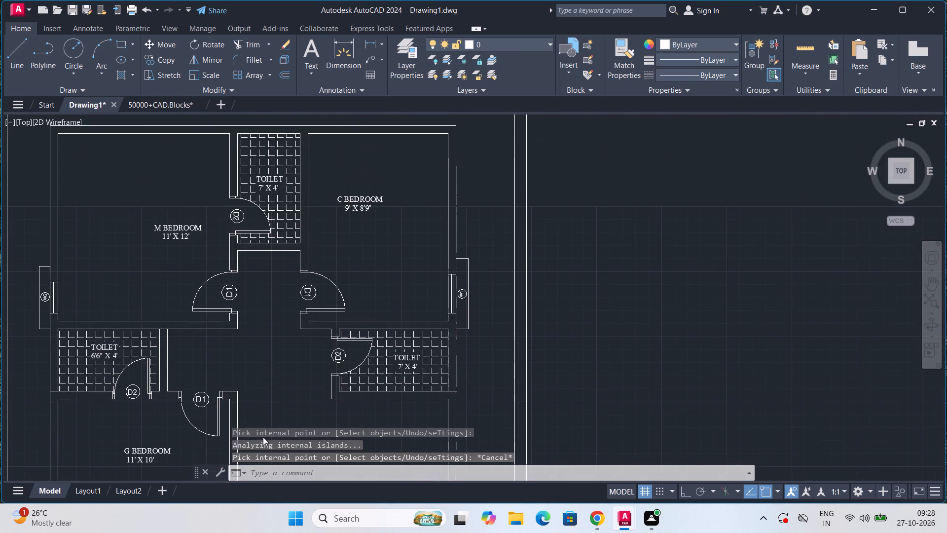
scroll(272, 368, down, 1)
scroll(383, 381, up, 3)
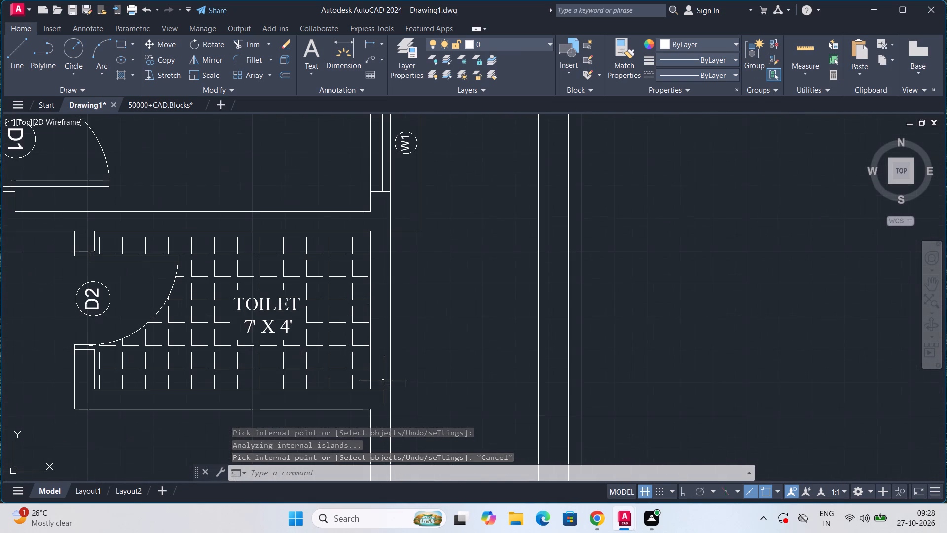
middle_drag(437, 387, 462, 307)
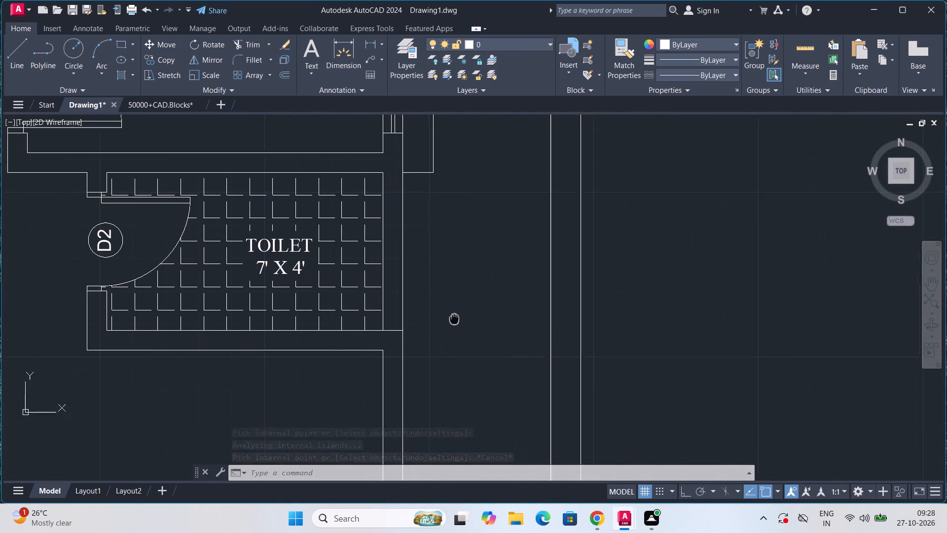
middle_drag(462, 307, 471, 295)
scroll(475, 288, down, 3)
scroll(469, 336, up, 3)
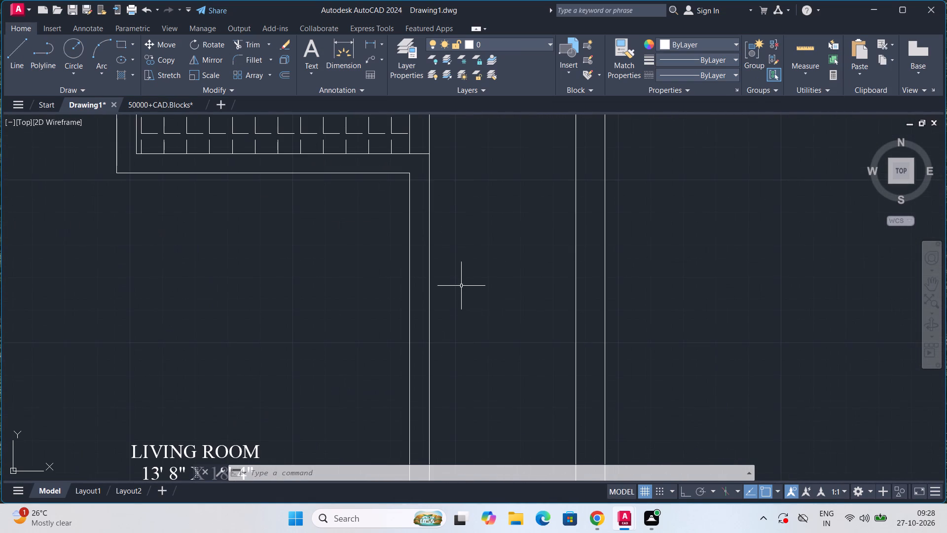
middle_drag(458, 291, 465, 361)
scroll(436, 293, up, 2)
middle_drag(421, 257, 429, 302)
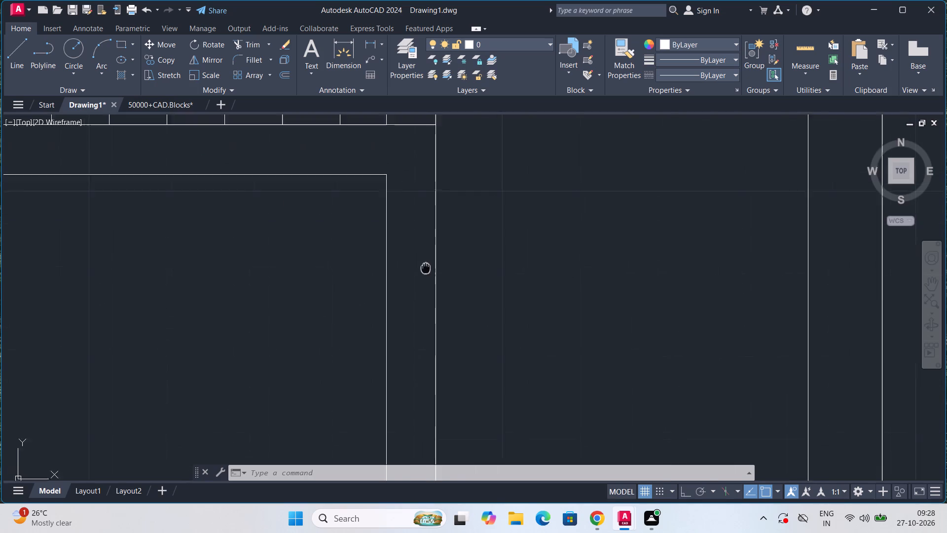
middle_drag(429, 302, 432, 446)
scroll(418, 363, up, 1)
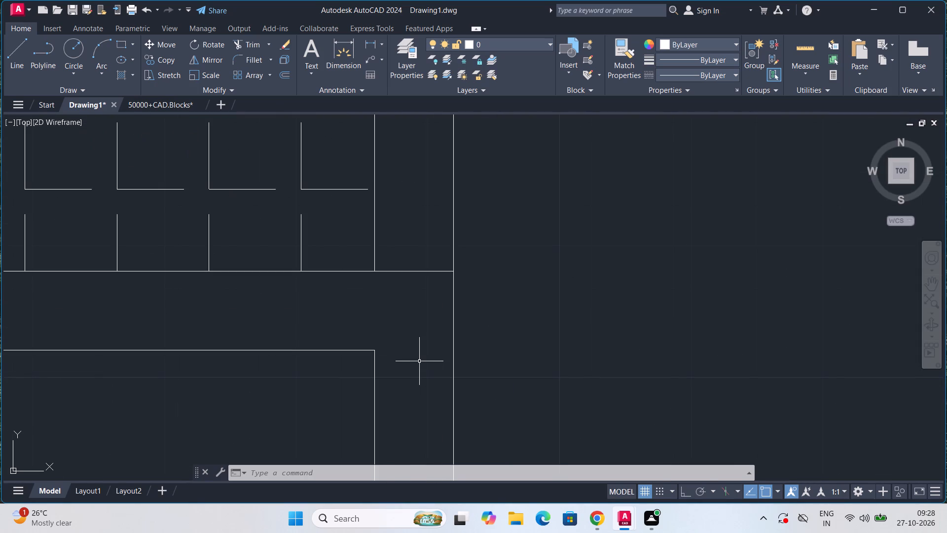
text(TR)
key(Return)
key(Return)
drag(419, 309, 404, 218)
scroll(404, 218, down, 5)
scroll(425, 314, down, 3)
scroll(421, 392, up, 2)
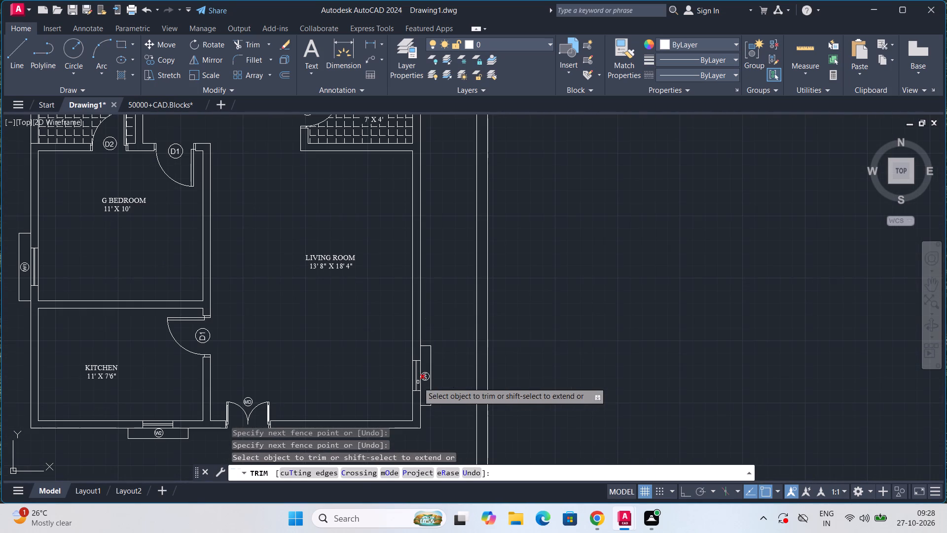
scroll(434, 285, down, 1)
middle_drag(283, 251, 320, 455)
scroll(292, 313, up, 1)
key(Escape)
key(Escape)
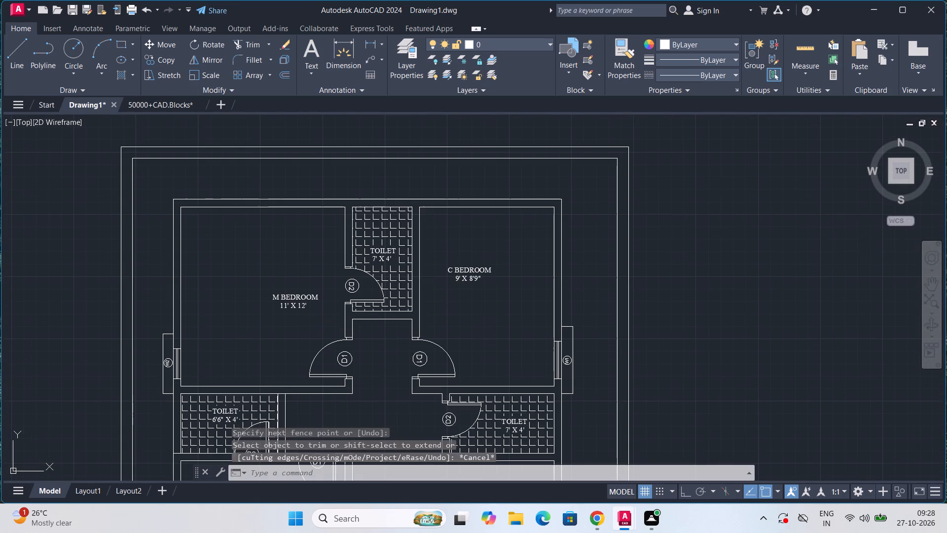
key(Escape)
key(Escape)
key(Escape)
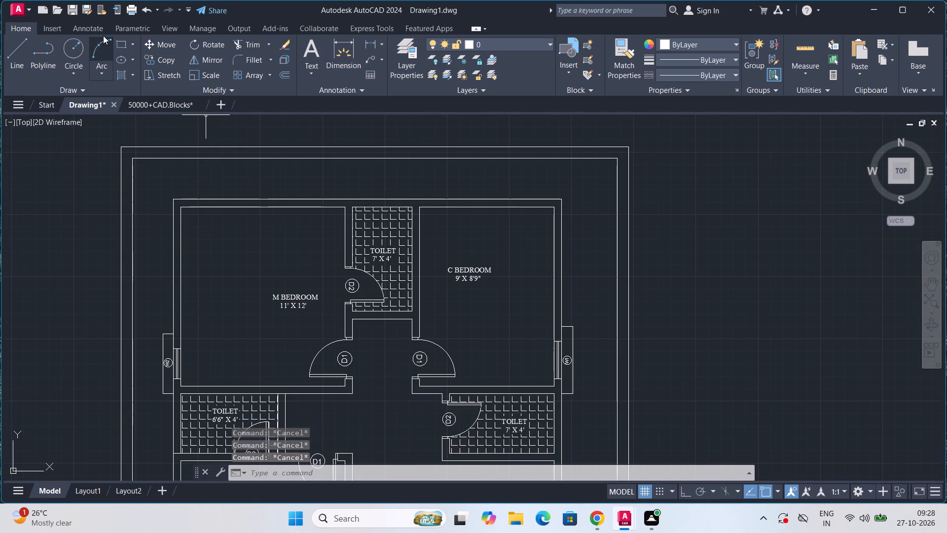
Start a SOLID hatch, try the plot's boundary wall, and fill the connected walls around M BEDROOM, C BEDROOM and the two 7' X 4' toilets.
click(117, 76)
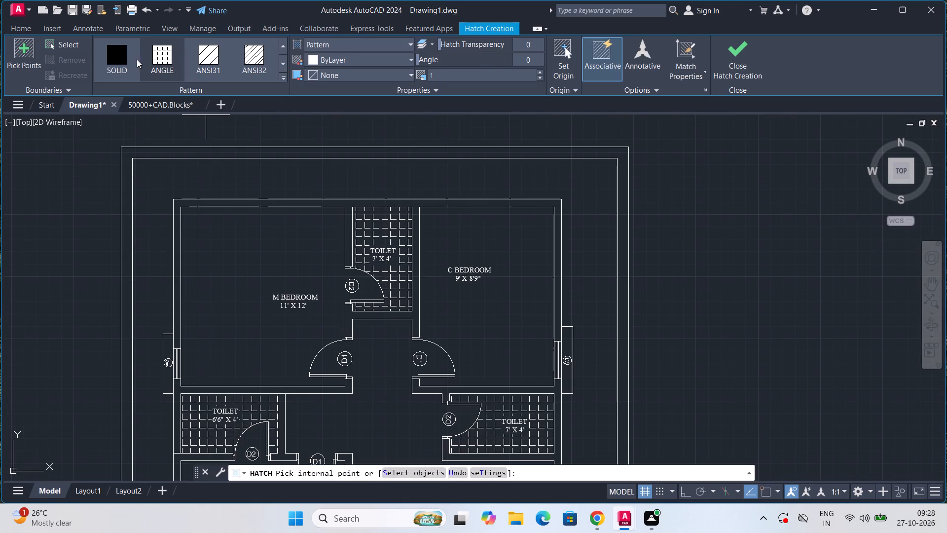
click(128, 63)
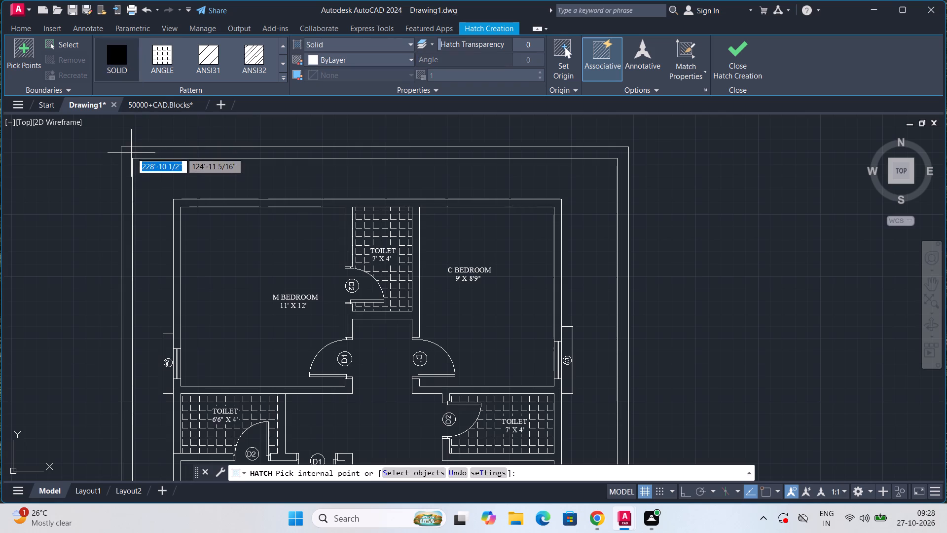
click(131, 151)
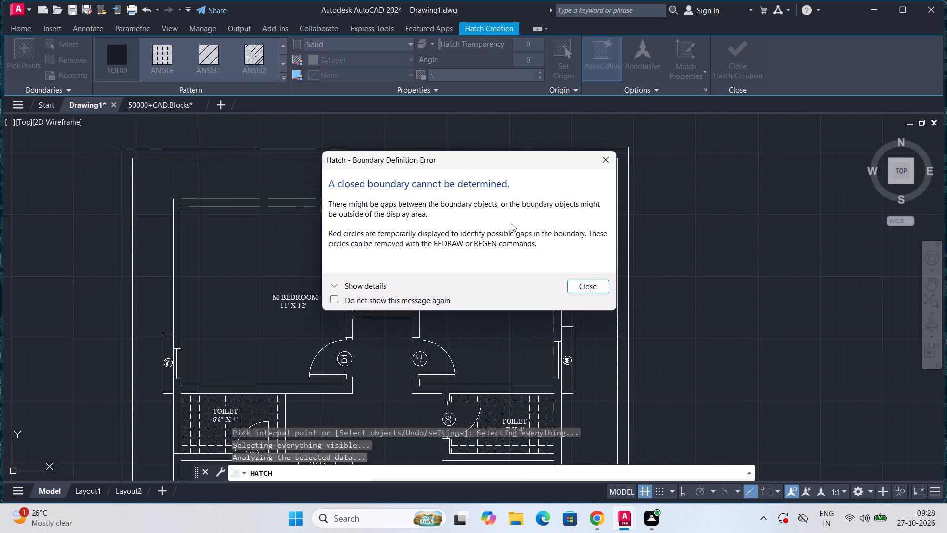
click(571, 287)
scroll(202, 207, up, 1)
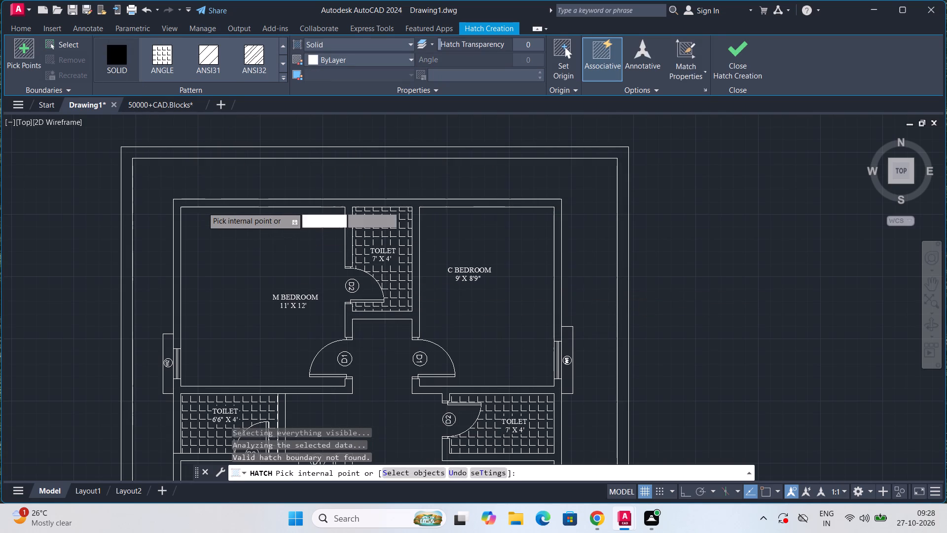
scroll(202, 207, up, 1)
click(179, 199)
scroll(179, 199, down, 9)
scroll(209, 260, up, 3)
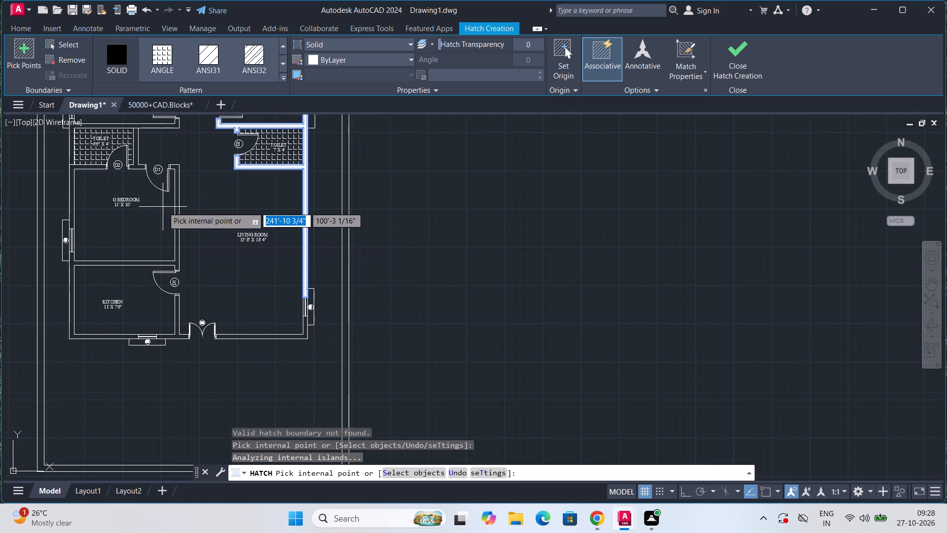
Add the walls around G BEDROOM and KITCHEN and the partition beside the 6'6" X 4' toilet to the solid hatch.
scroll(179, 204, up, 5)
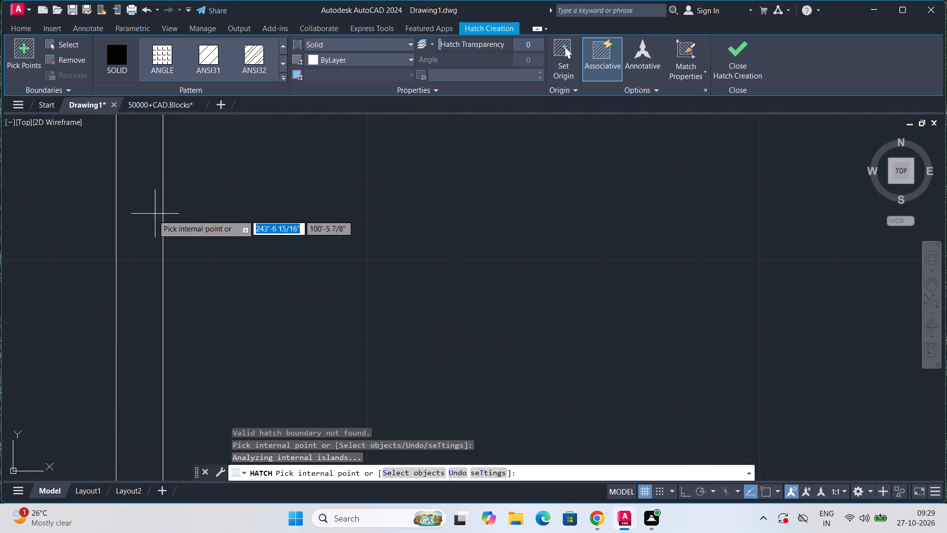
click(147, 218)
scroll(147, 218, down, 3)
scroll(147, 218, up, 1)
scroll(147, 218, down, 8)
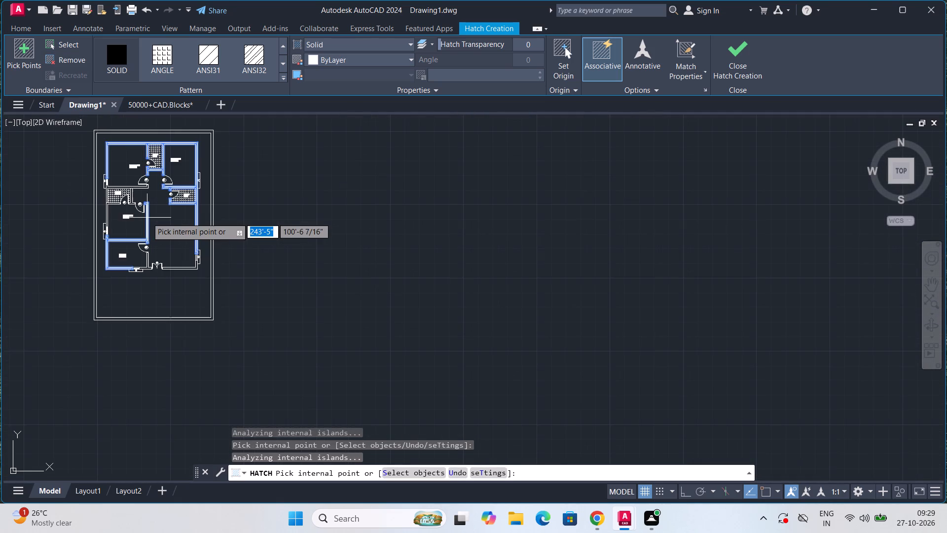
scroll(104, 207, up, 4)
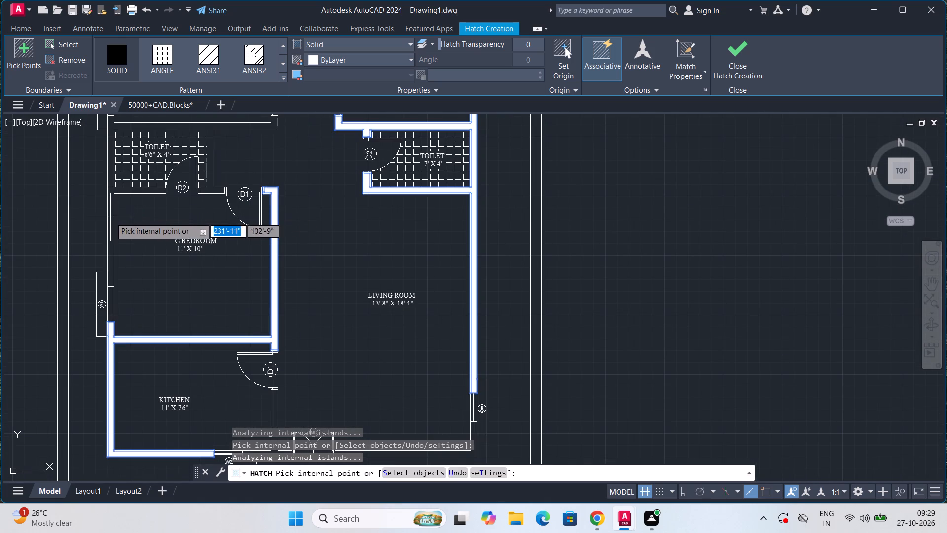
click(111, 217)
scroll(164, 202, up, 3)
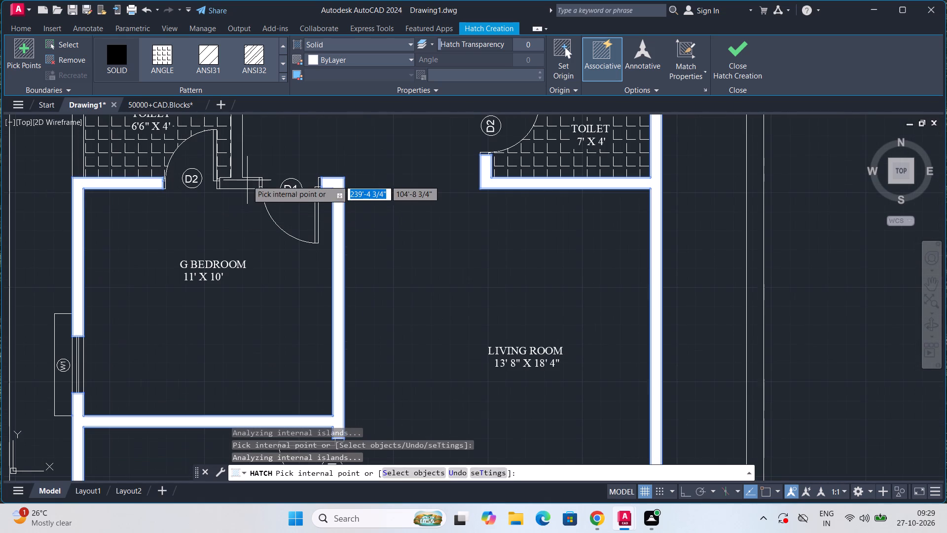
click(239, 188)
Add the wall between M BEDROOM and the 6'6" X 4' toilet, with the adjoining outer wall below window W2, to the solid hatch.
scroll(239, 188, down, 2)
middle_drag(235, 170, 236, 245)
scroll(233, 225, up, 4)
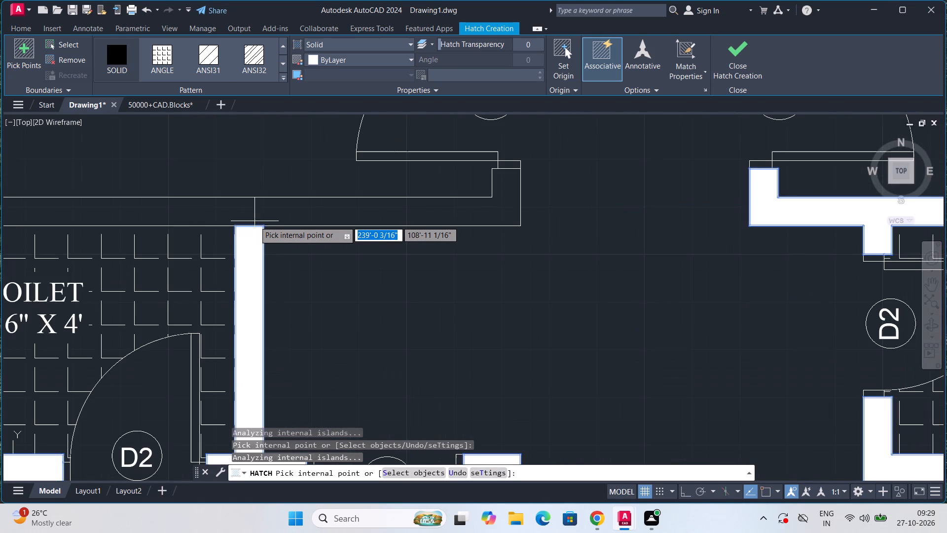
scroll(255, 221, down, 5)
scroll(346, 272, up, 1)
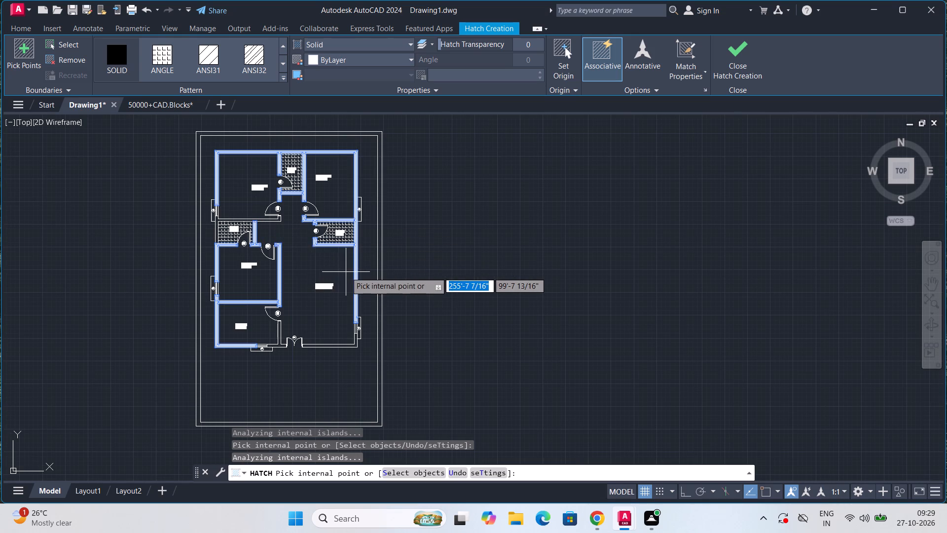
scroll(346, 272, up, 2)
scroll(311, 208, down, 3)
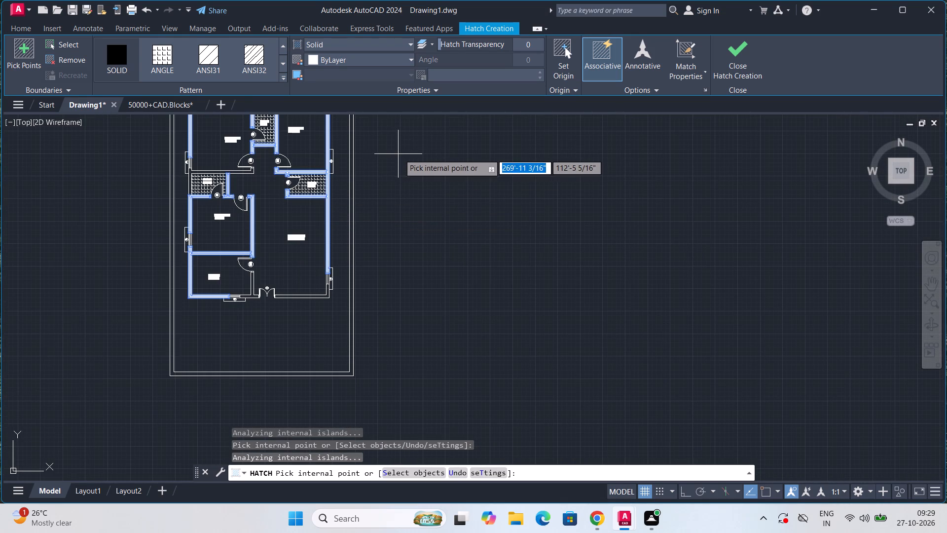
scroll(395, 162, up, 2)
middle_drag(395, 162, 509, 229)
middle_drag(48, 209, 272, 211)
scroll(266, 214, up, 2)
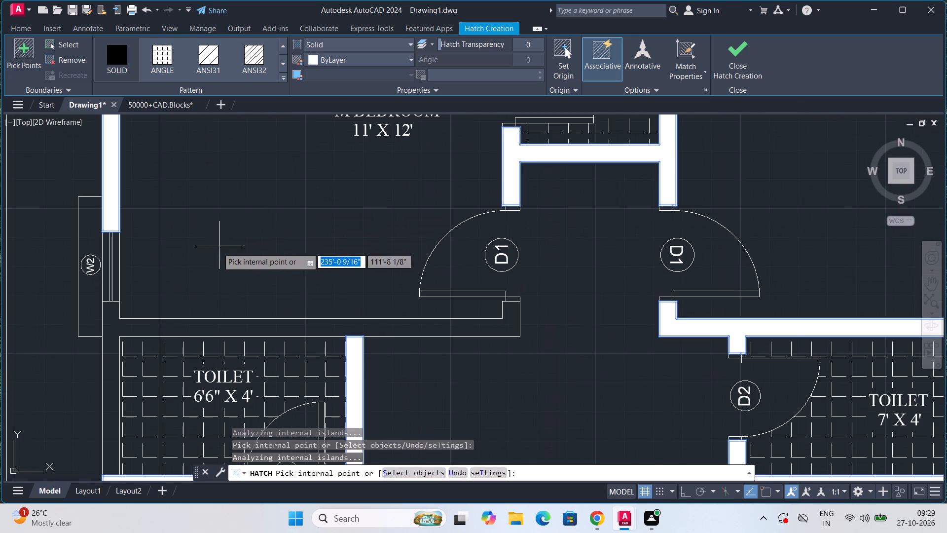
click(116, 331)
click(117, 330)
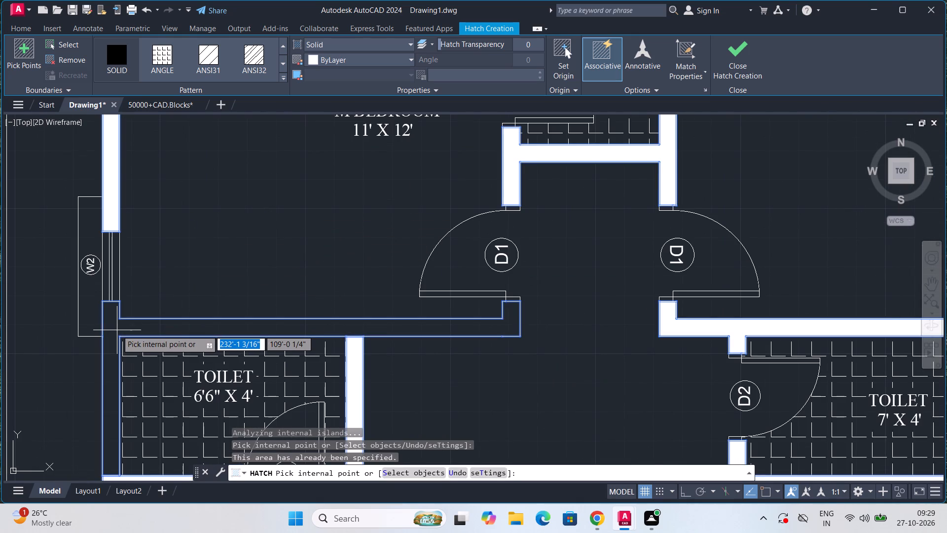
Try again to add the wall between M BEDROOM and the 6'6" X 4' toilet to the solid hatch, and finish the hatch.
scroll(117, 331, down, 2)
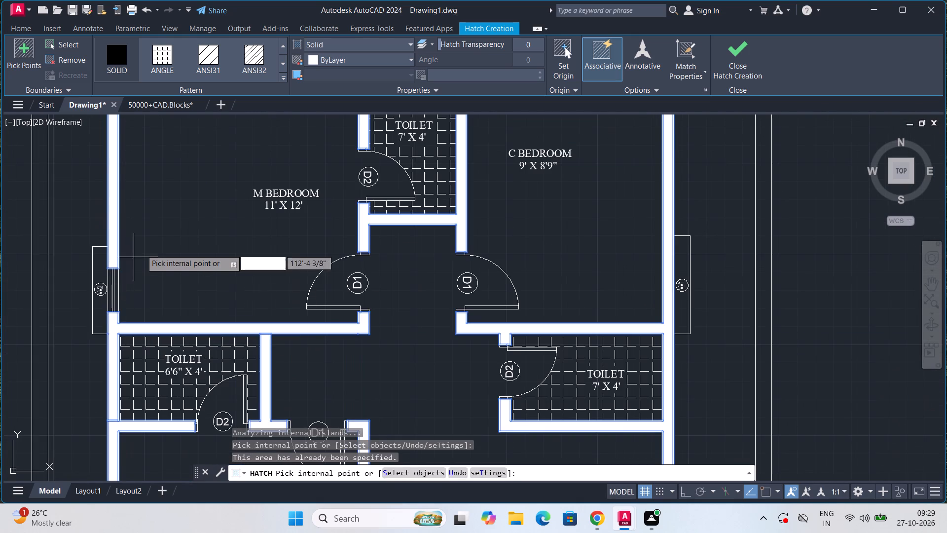
scroll(145, 246, down, 2)
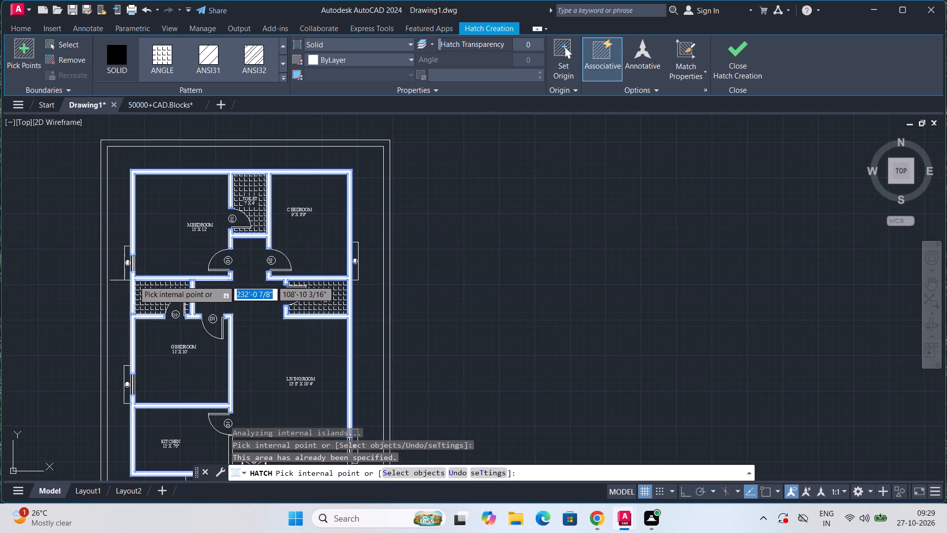
scroll(134, 280, up, 3)
click(129, 285)
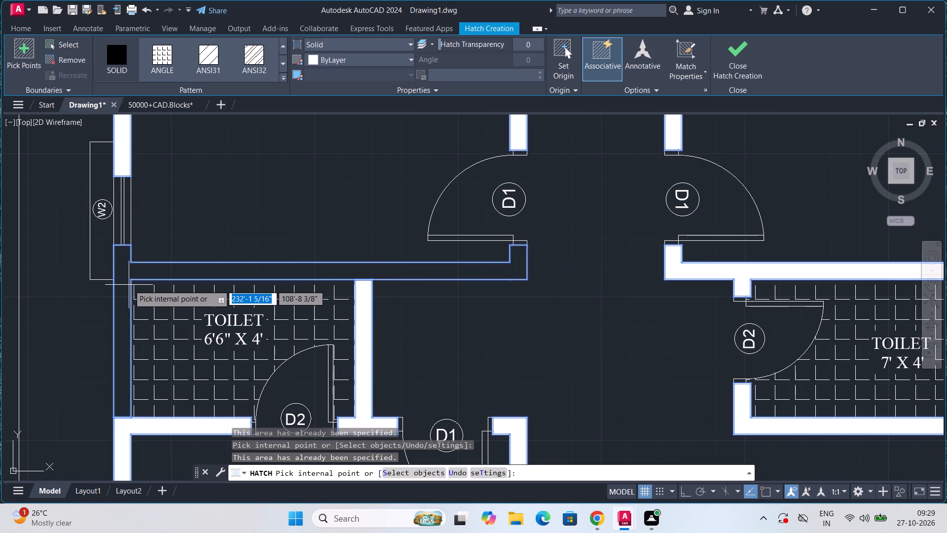
click(132, 266)
triple_click(132, 266)
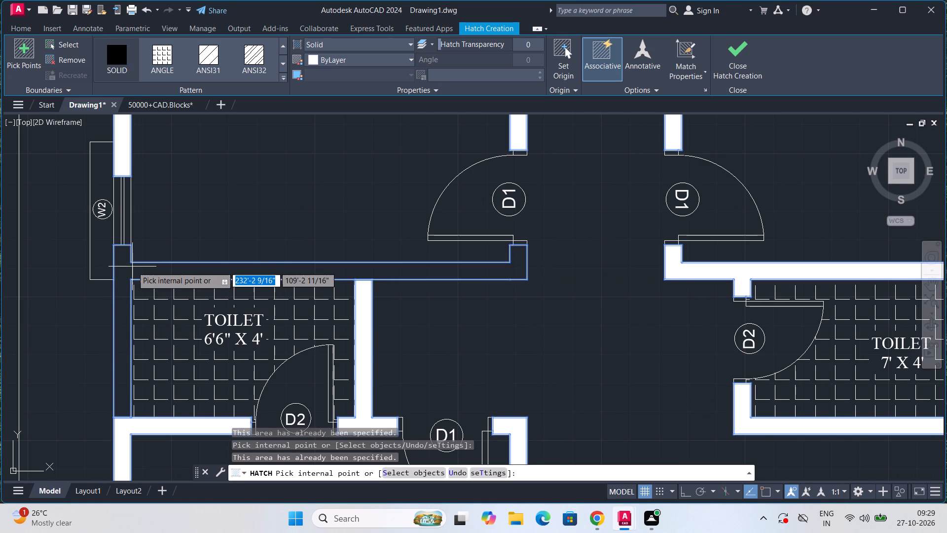
key(Escape)
key(Escape)
key(Escape)
key(Escape)
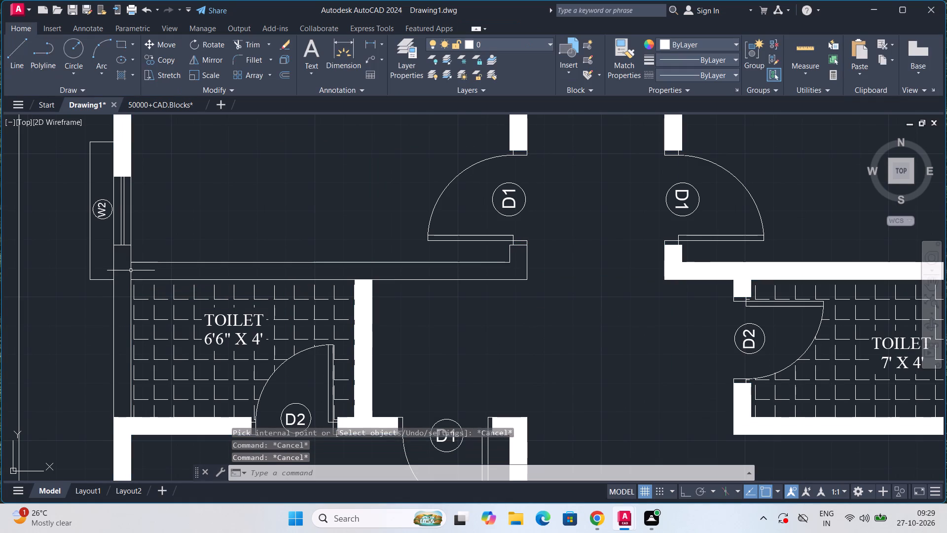
key(Escape)
key(Escape)
key(Escape)
key(Escape)
Start another SOLID hatch and pick the wall between M BEDROOM and the 6'6" X 4' toilet and the plot's boundary wall.
scroll(132, 267, down, 4)
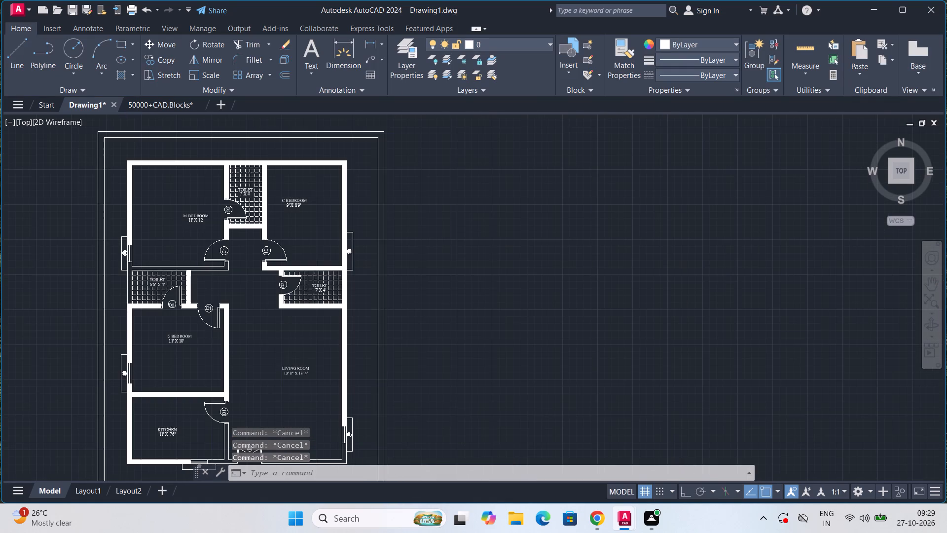
scroll(132, 270, up, 2)
middle_drag(166, 232, 225, 208)
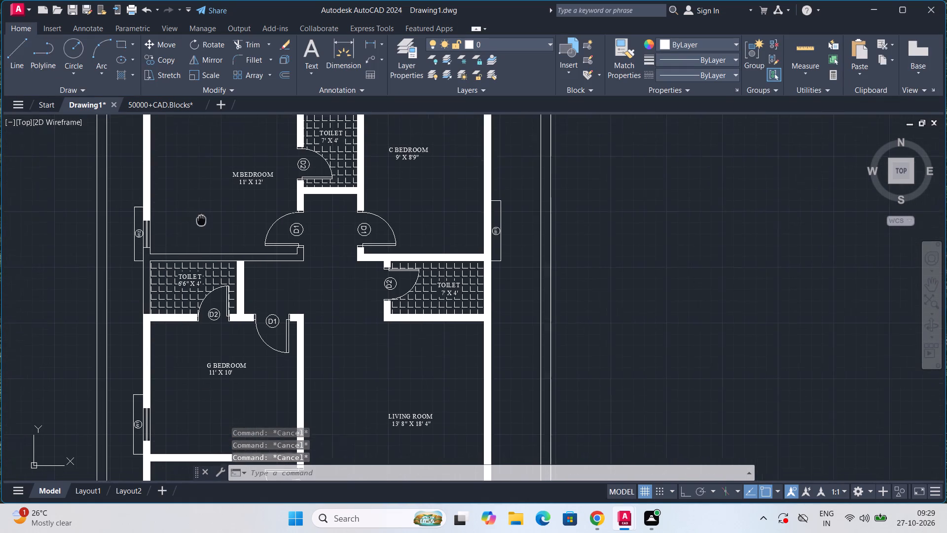
middle_drag(225, 208, 241, 199)
scroll(237, 210, up, 1)
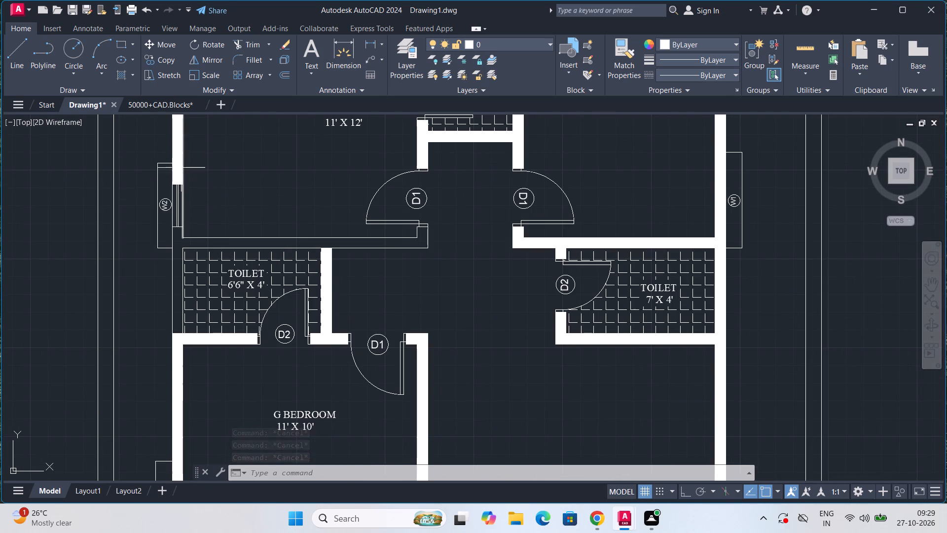
click(117, 75)
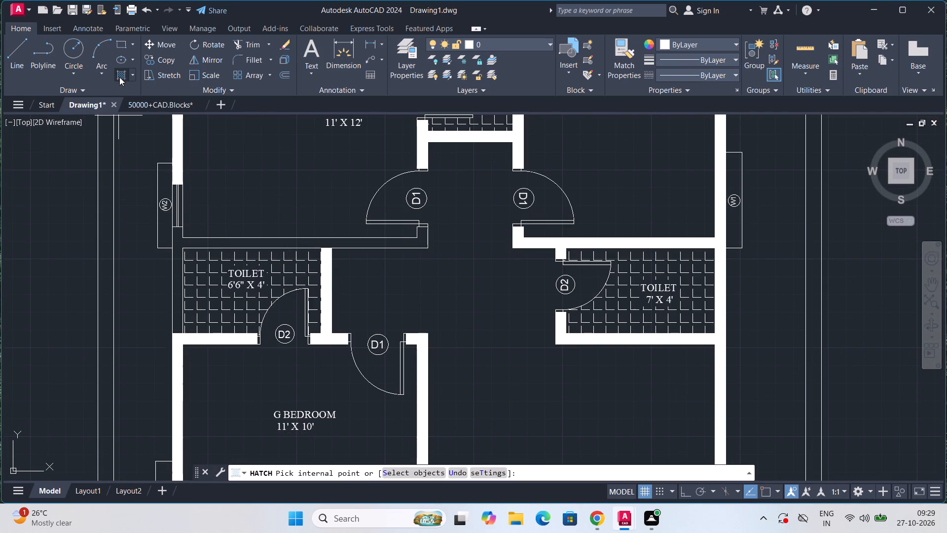
click(120, 70)
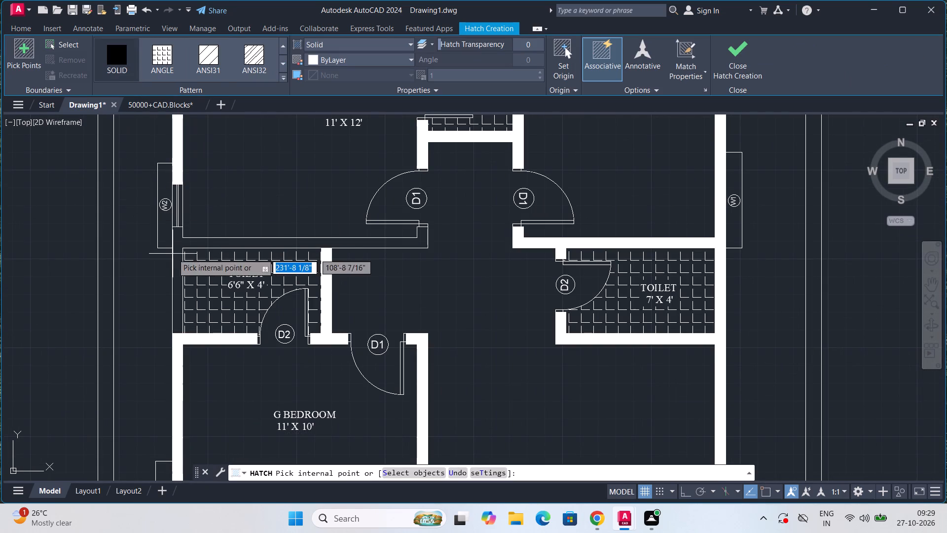
click(177, 265)
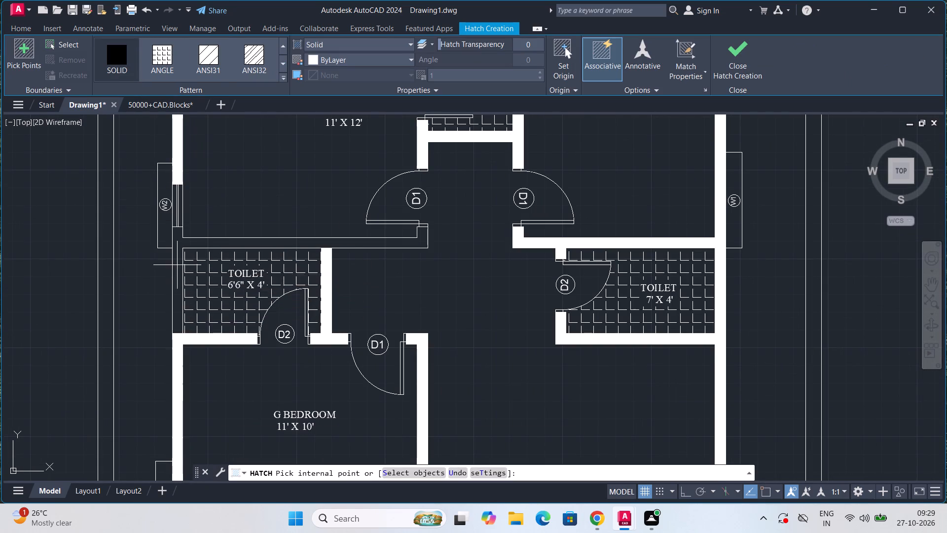
scroll(177, 265, down, 1)
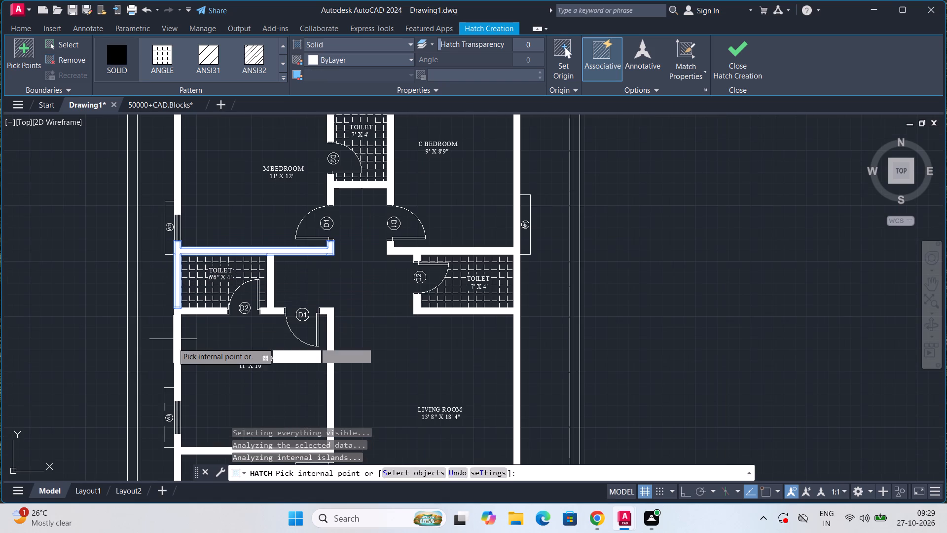
click(131, 283)
scroll(131, 283, down, 3)
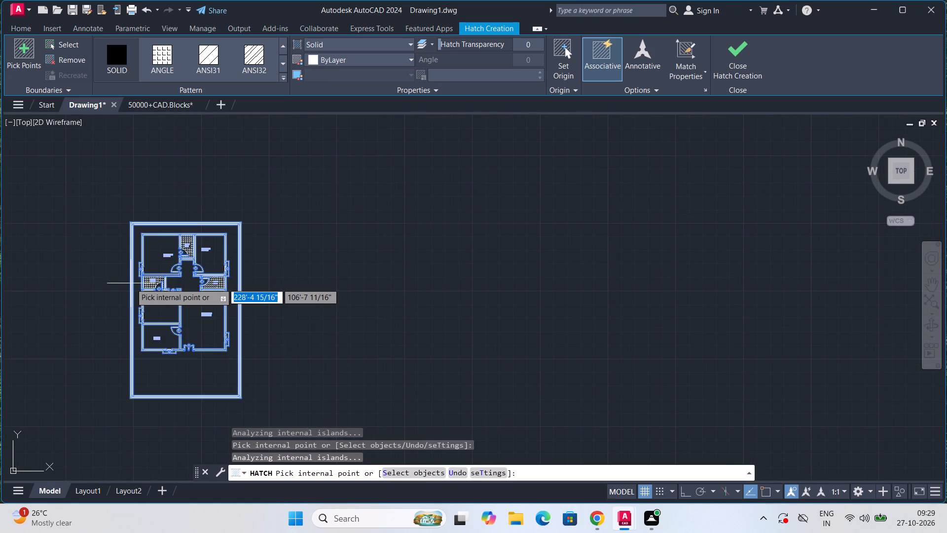
Try adding the walls between KITCHEN and LIVING ROOM and from main door MD to window W2, and finish the solid hatch.
scroll(215, 235, up, 2)
middle_drag(196, 303, 233, 212)
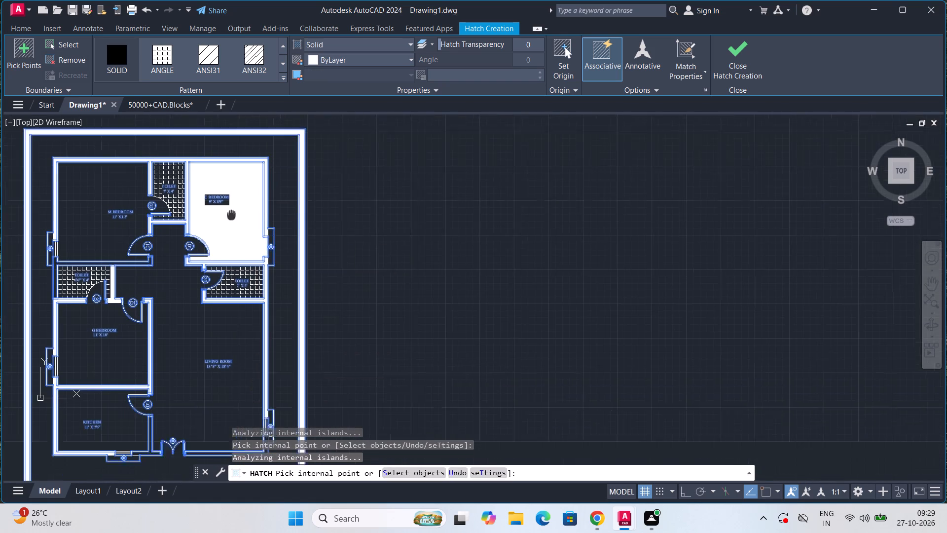
middle_drag(233, 212, 233, 211)
middle_drag(197, 370, 242, 248)
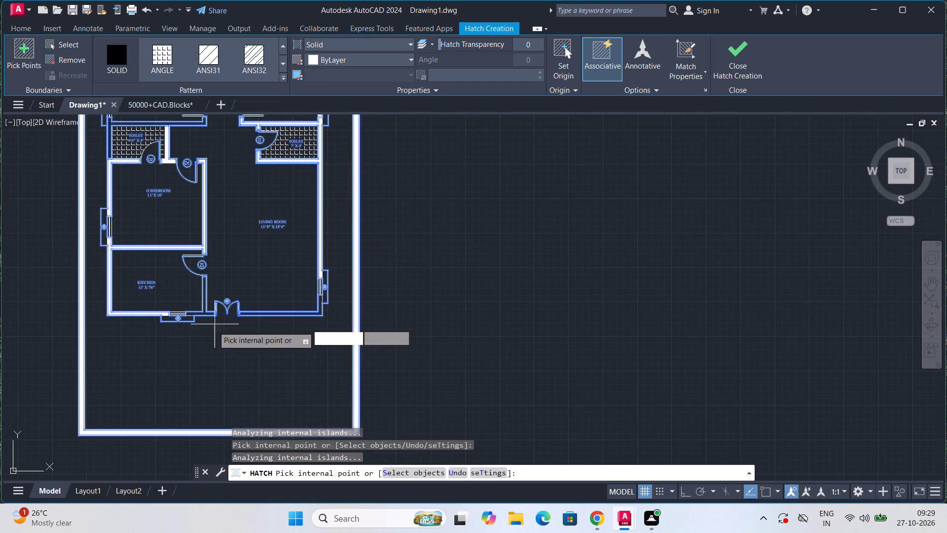
scroll(212, 331, up, 6)
click(189, 309)
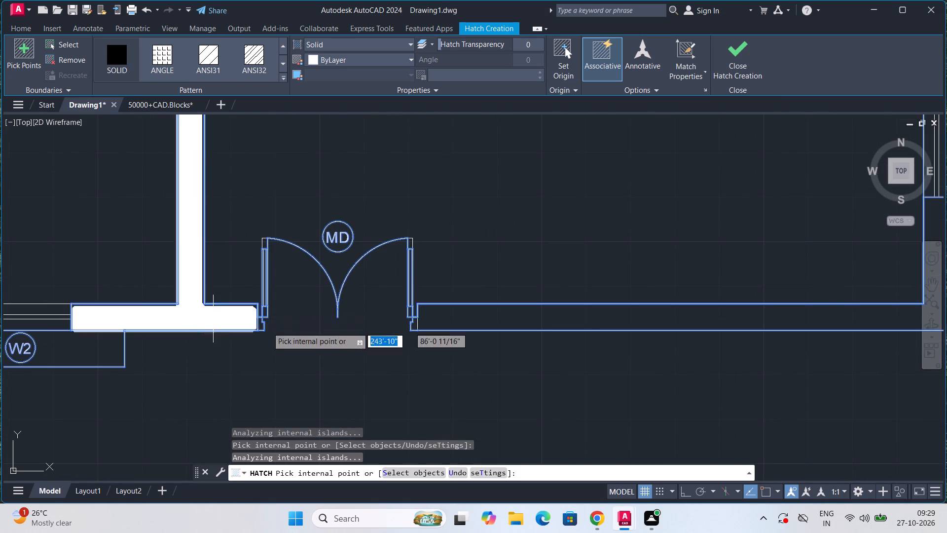
click(447, 314)
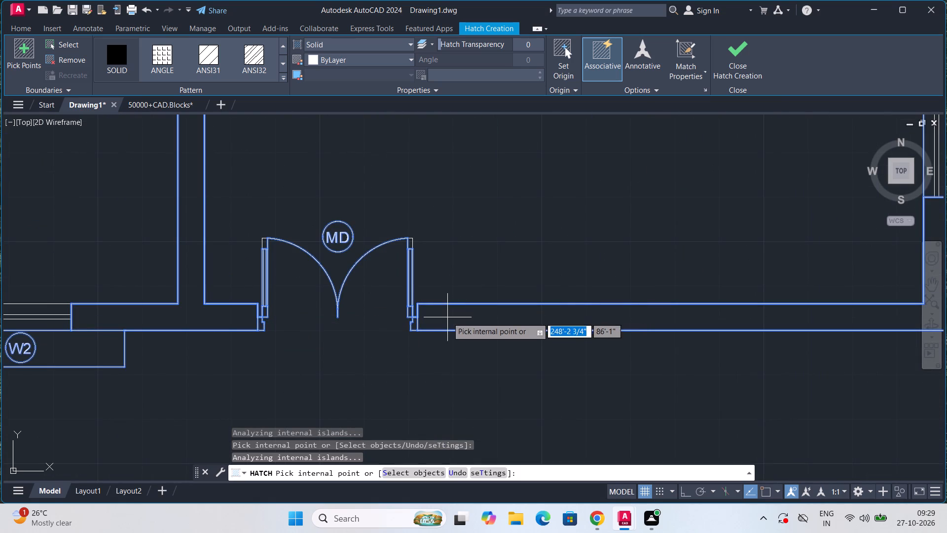
click(447, 317)
scroll(447, 317, down, 4)
scroll(506, 305, up, 5)
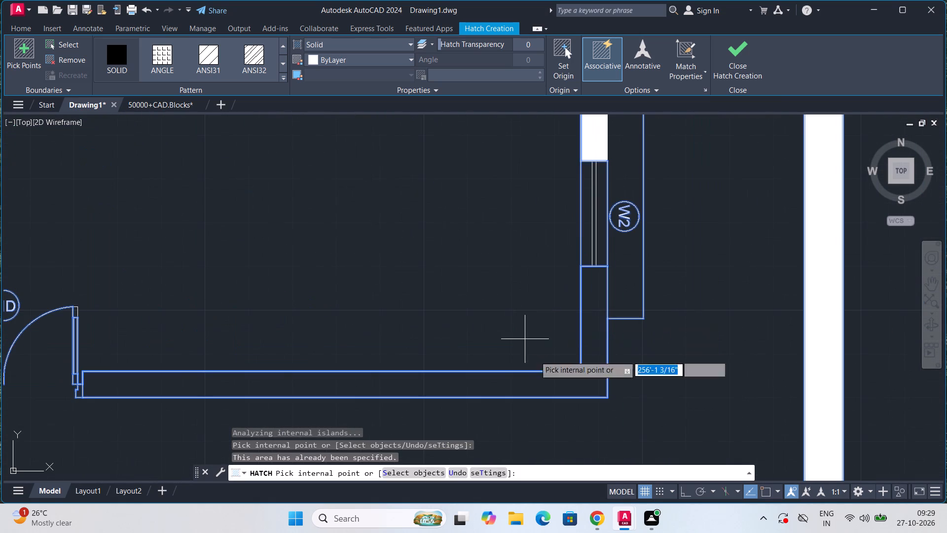
click(575, 380)
key(Escape)
key(Escape)
key(Escape)
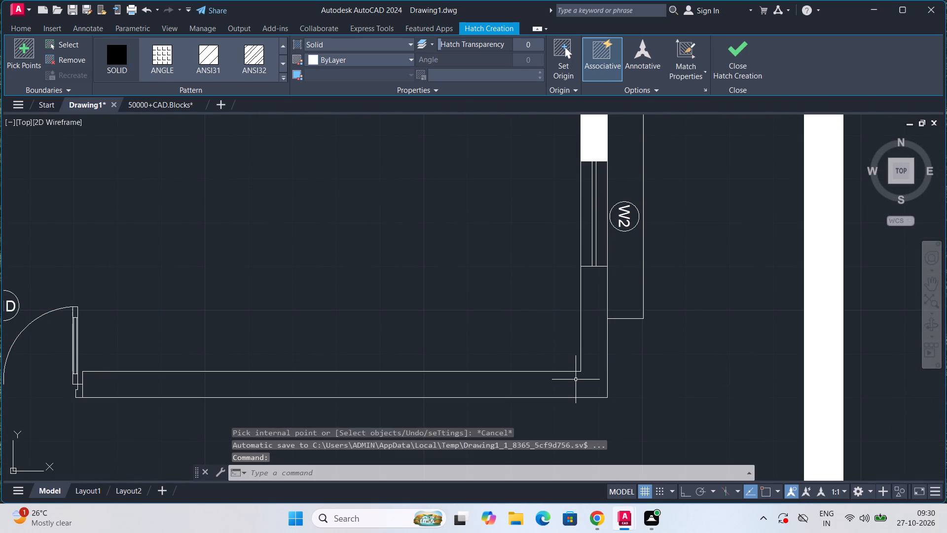
key(Escape)
click(585, 390)
scroll(585, 390, down, 4)
scroll(585, 390, up, 2)
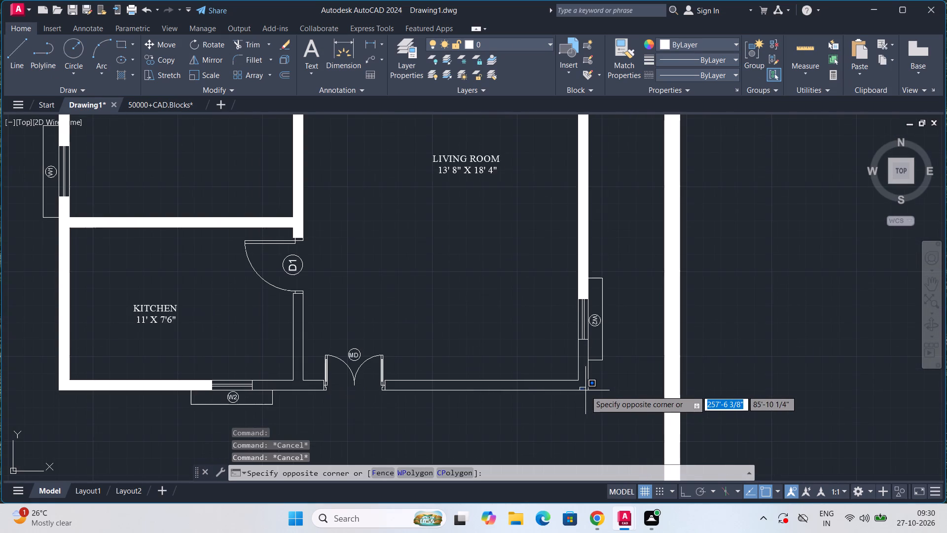
key(Escape)
key(Escape)
key(Escape)
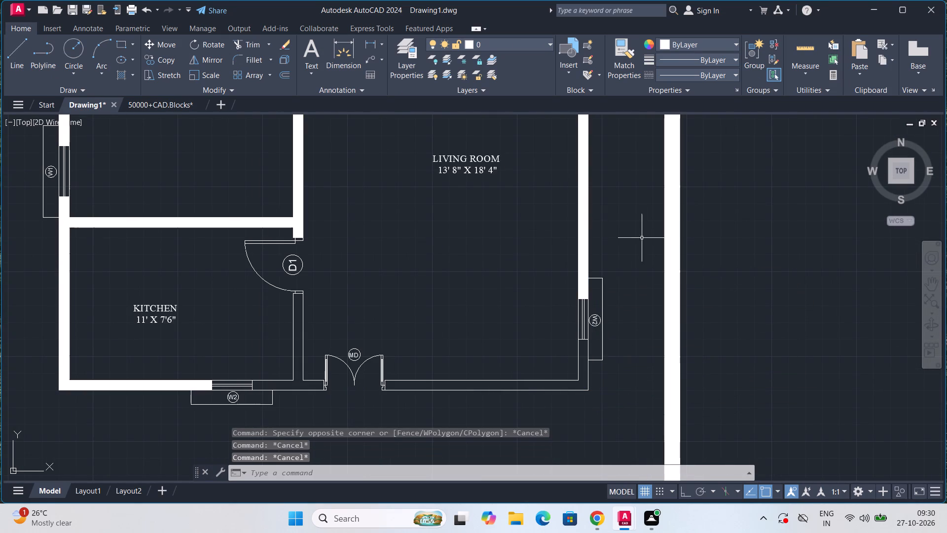
Fill the LIVING ROOM outer wall from main door MD around the corner to window W2 with a separate SOLID hatch.
click(128, 77)
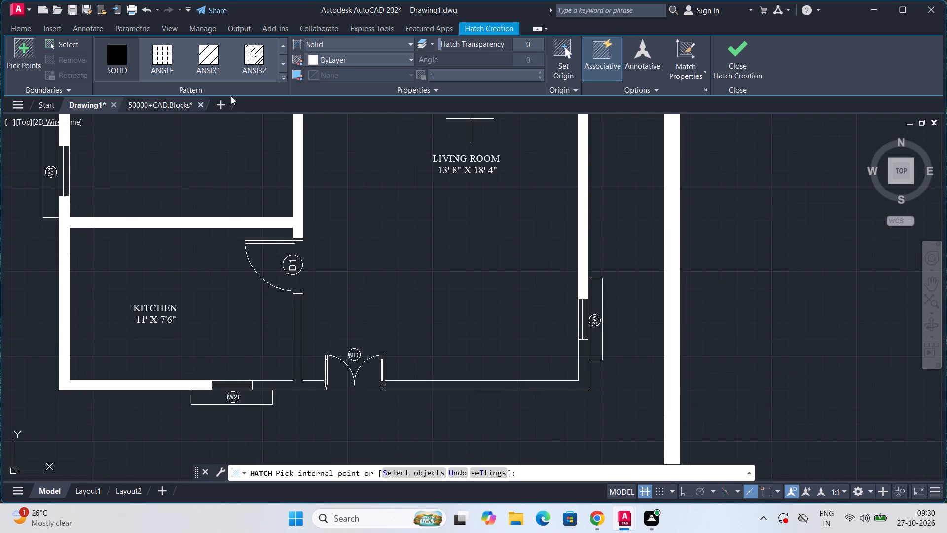
click(133, 63)
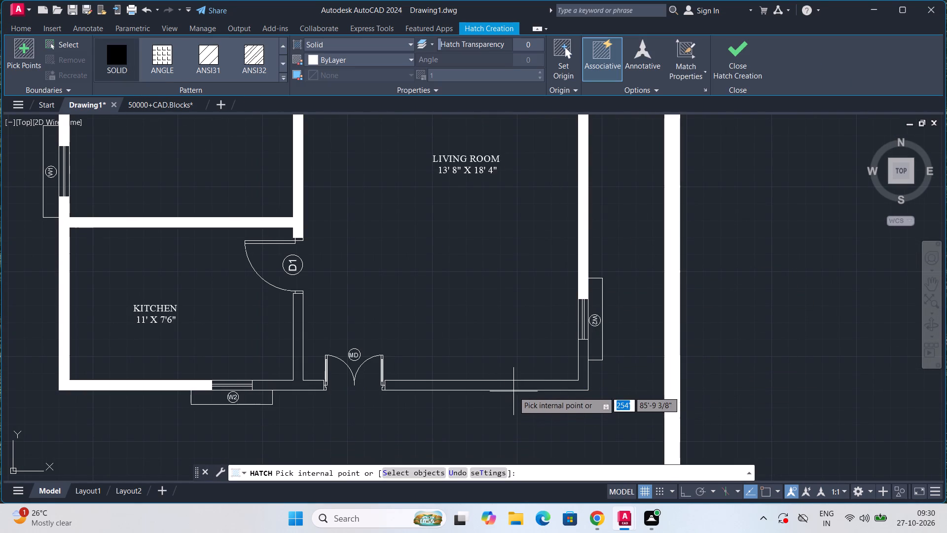
click(513, 385)
scroll(513, 385, down, 4)
scroll(546, 409, up, 2)
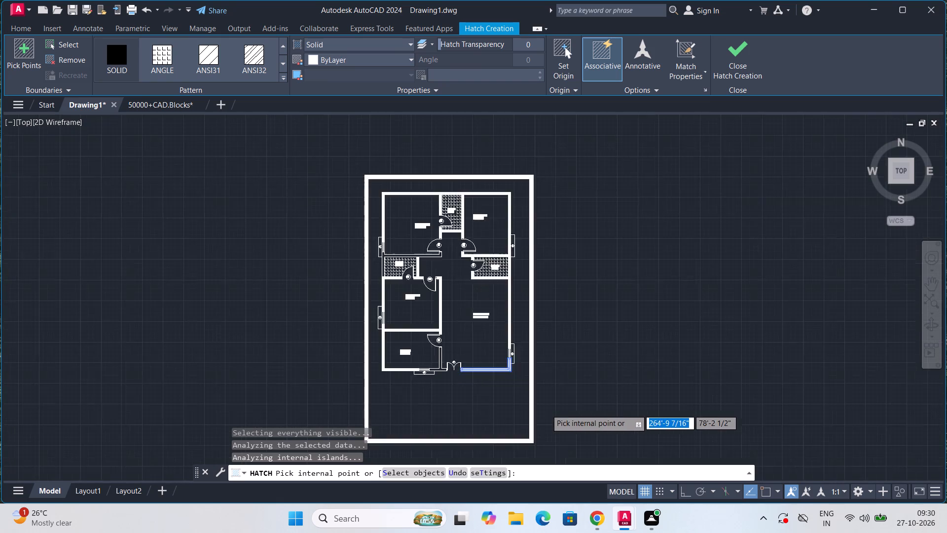
middle_drag(398, 223, 402, 230)
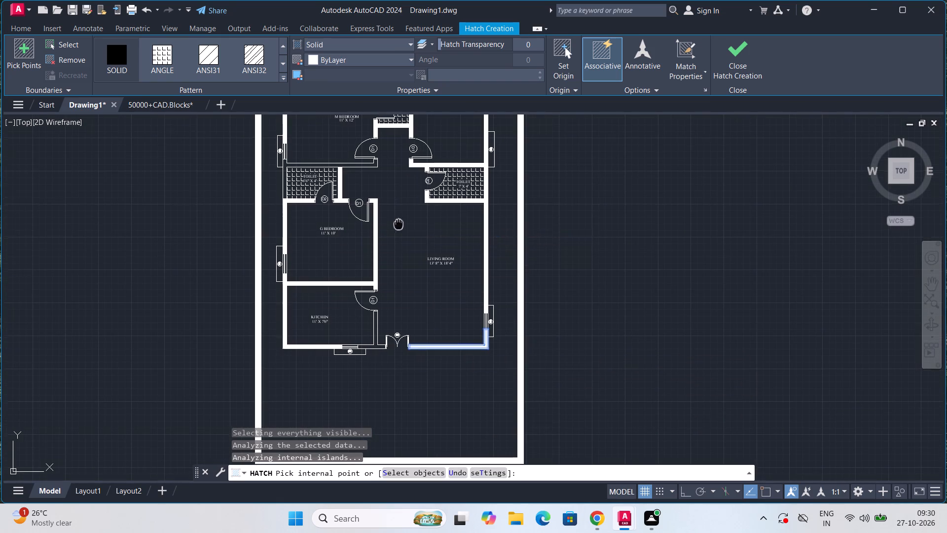
middle_drag(402, 230, 431, 346)
scroll(431, 345, up, 1)
middle_drag(418, 298, 441, 411)
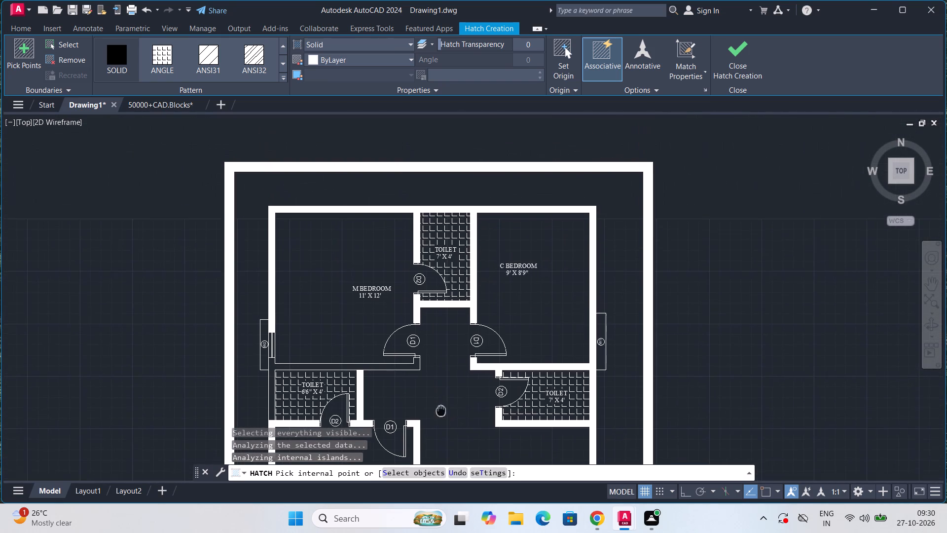
scroll(389, 317, up, 2)
key(Escape)
key(Escape)
key(Escape)
key(Escape)
key(Escape)
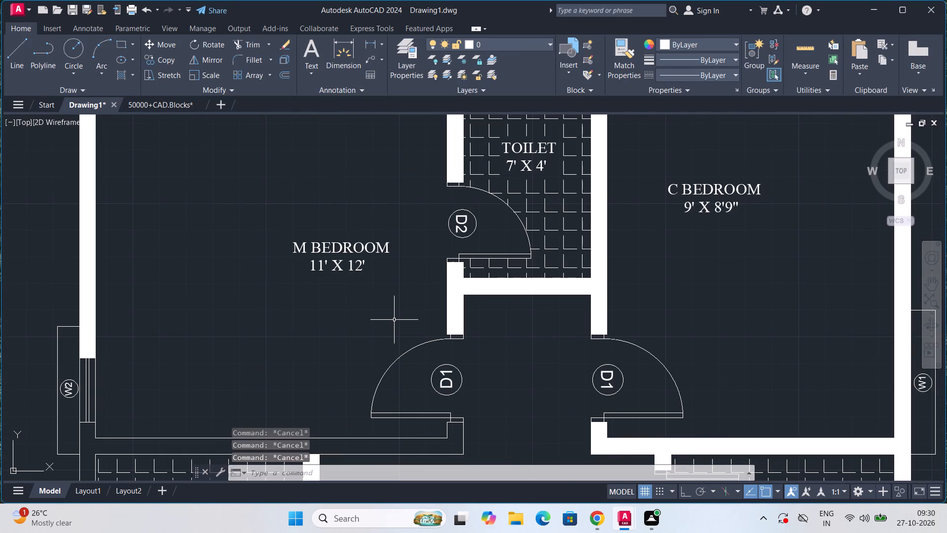
key(Escape)
scroll(396, 313, down, 2)
scroll(396, 313, up, 2)
key(Escape)
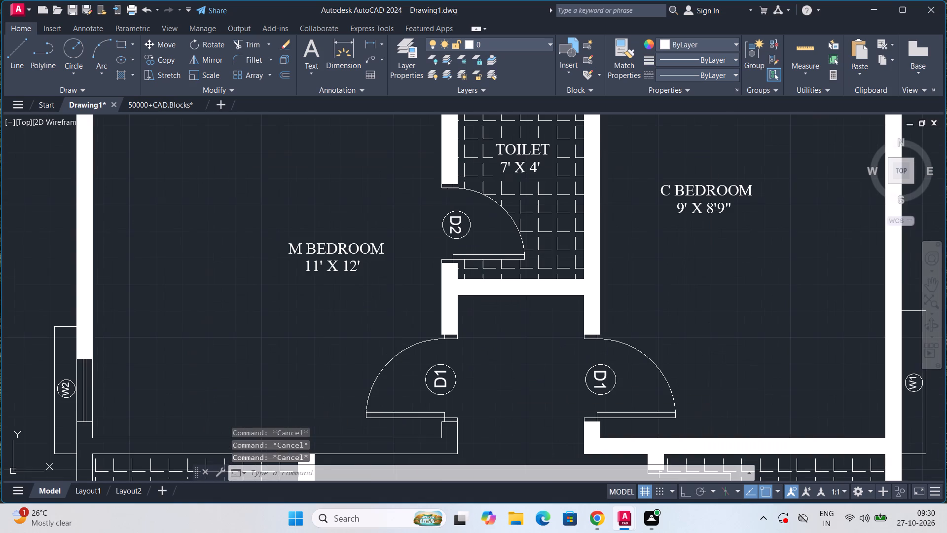
key(Escape)
key(Escape)
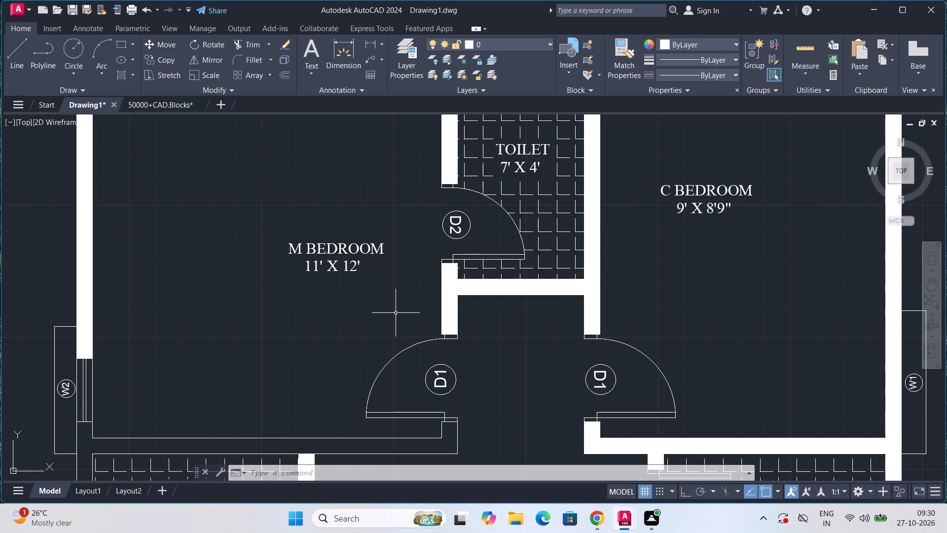
Move the LIVING ROOM 13' 8" X 18' 4" label up within its room, nearer the 7' X 4' toilet.
scroll(280, 281, down, 4)
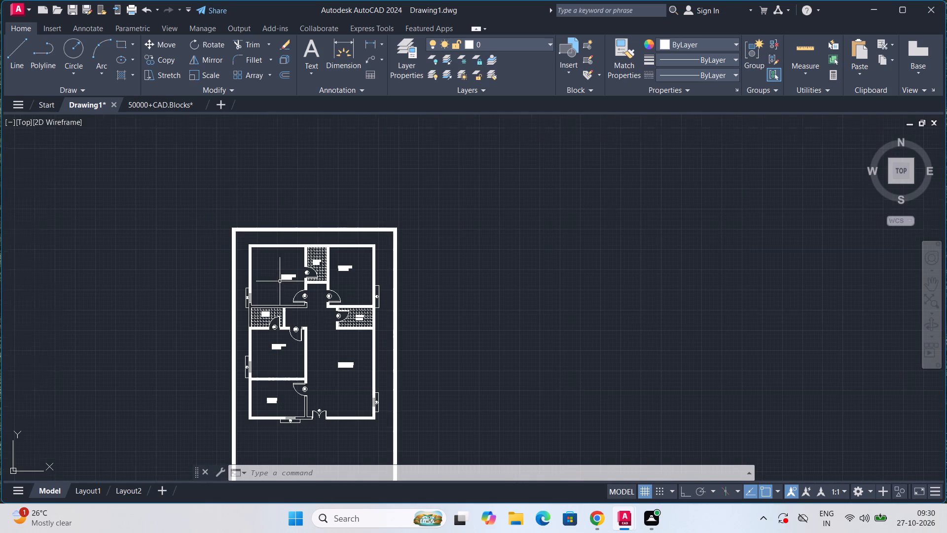
middle_drag(297, 327, 322, 253)
scroll(315, 287, up, 1)
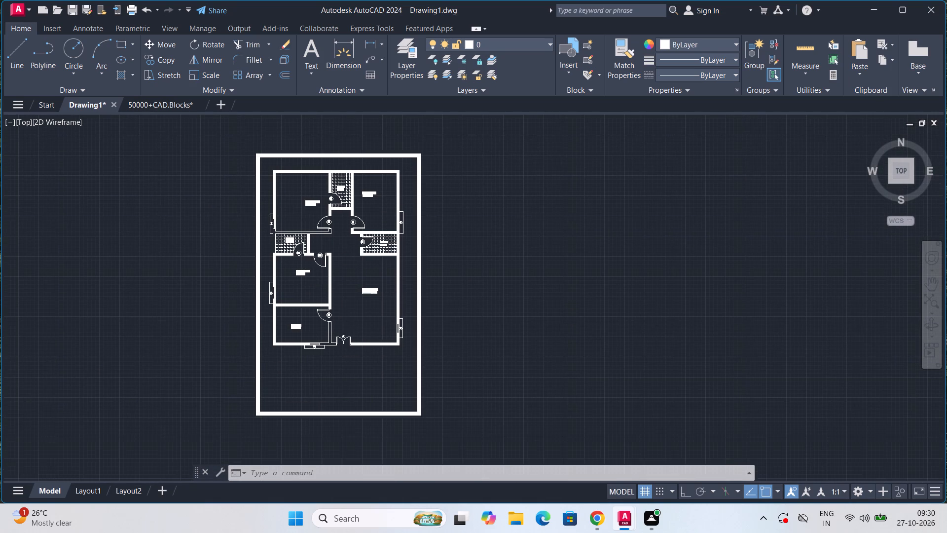
scroll(315, 287, up, 1)
click(452, 301)
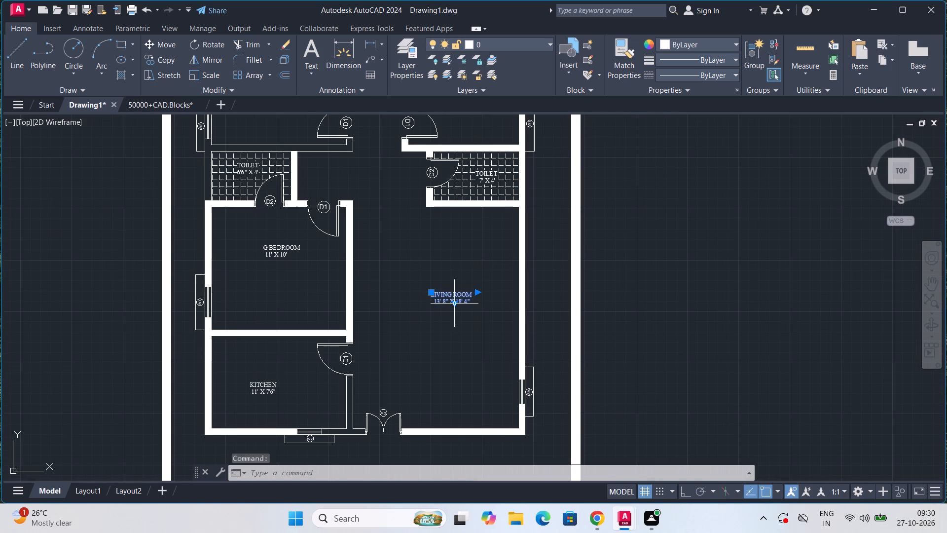
key(m)
key(Return)
click(455, 305)
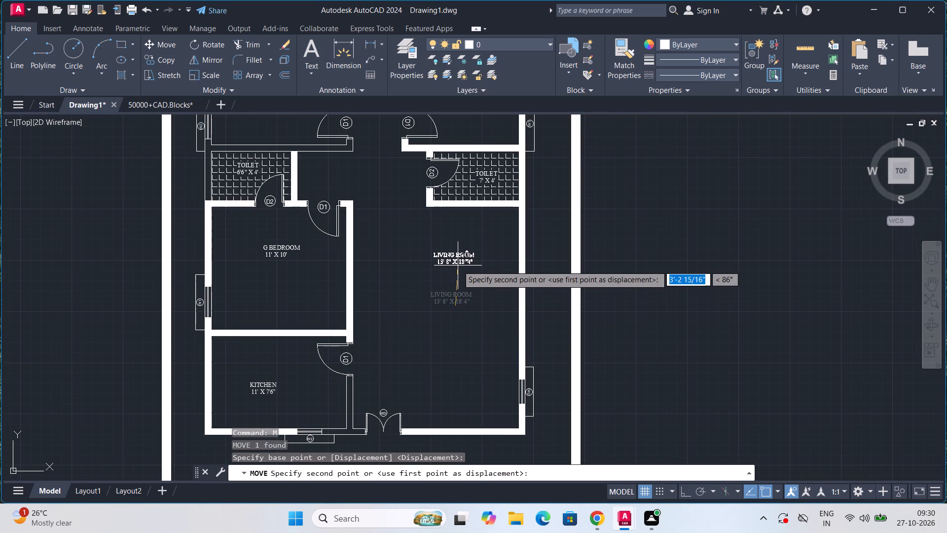
click(457, 256)
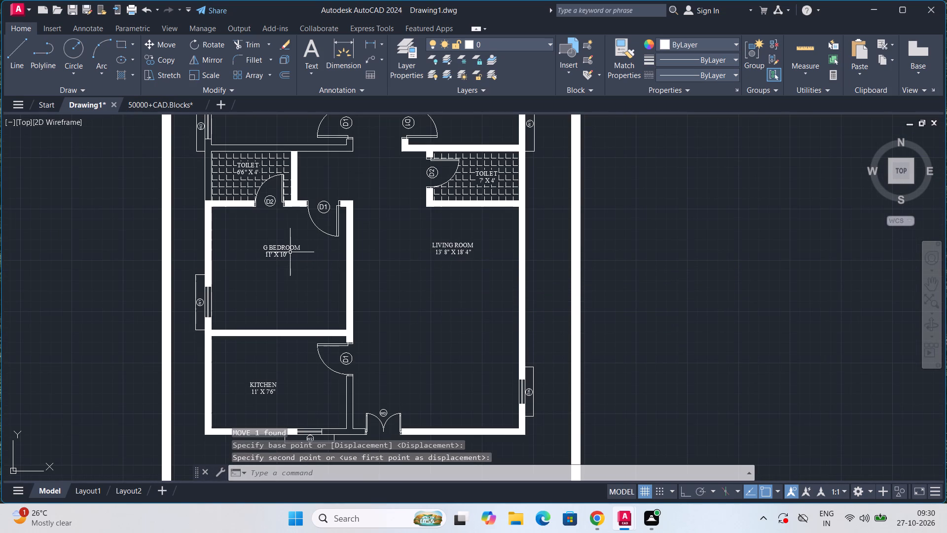
scroll(301, 257, down, 1)
middle_drag(301, 257, 303, 329)
scroll(308, 228, up, 1)
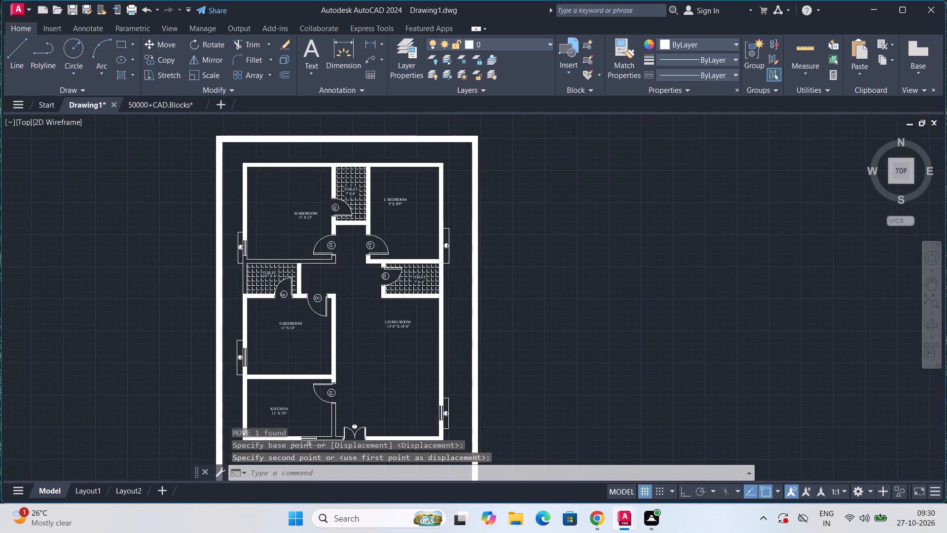
Delete the solid hatch filling the house walls together with the line picked on C BEDROOM's outer wall.
middle_drag(308, 228, 318, 295)
scroll(318, 295, down, 1)
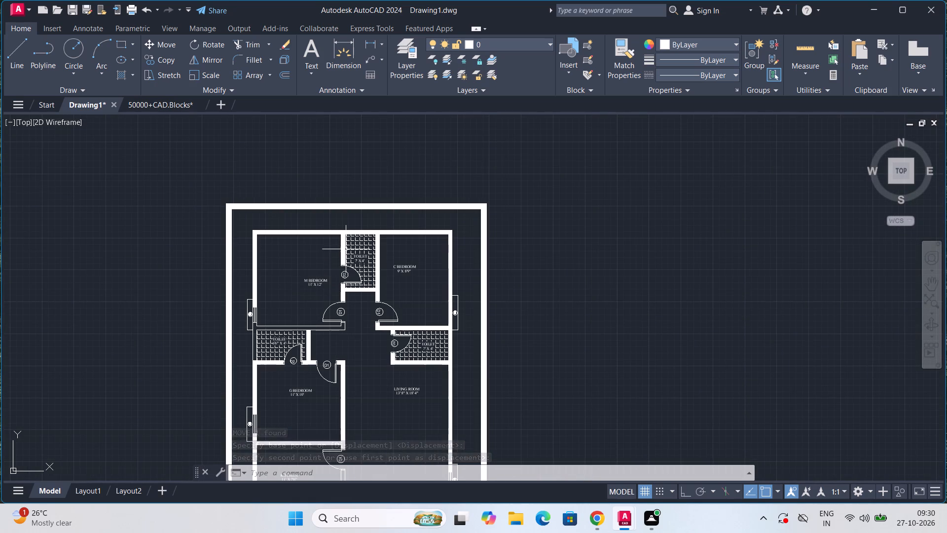
scroll(346, 249, up, 3)
scroll(411, 205, up, 1)
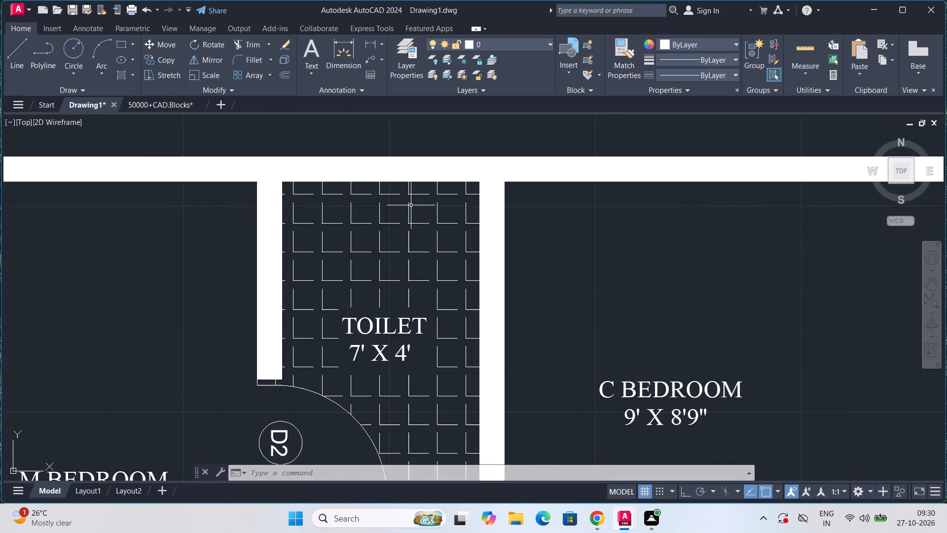
scroll(411, 205, down, 4)
scroll(509, 270, up, 3)
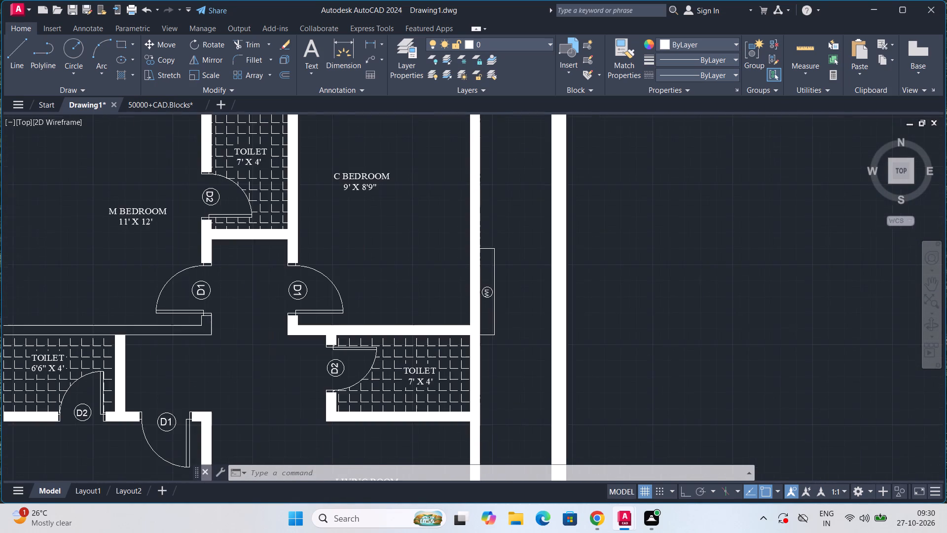
scroll(509, 270, up, 1)
scroll(509, 266, down, 4)
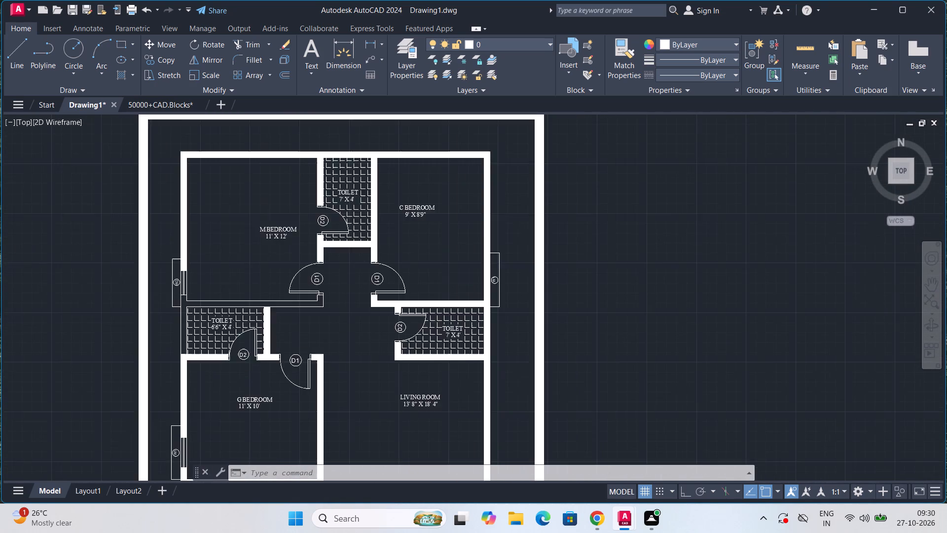
click(495, 228)
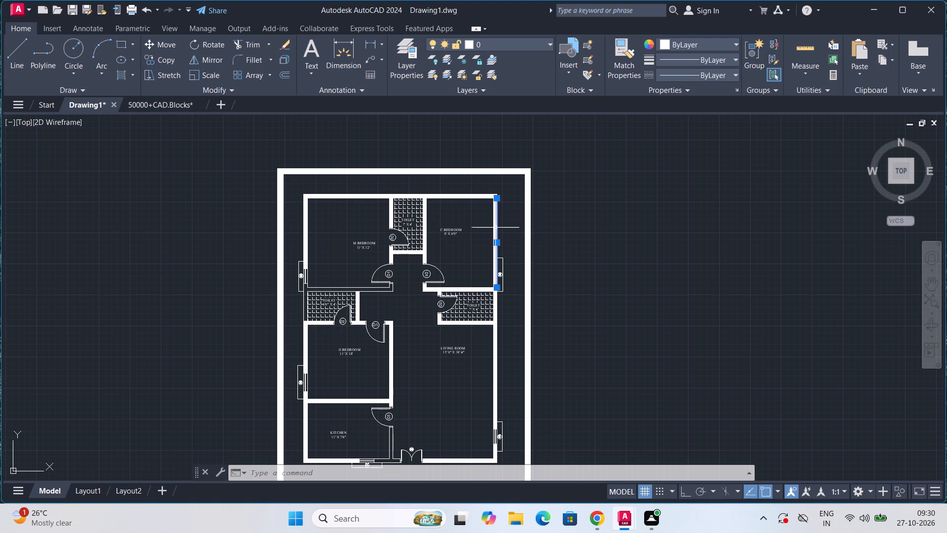
scroll(505, 222, up, 3)
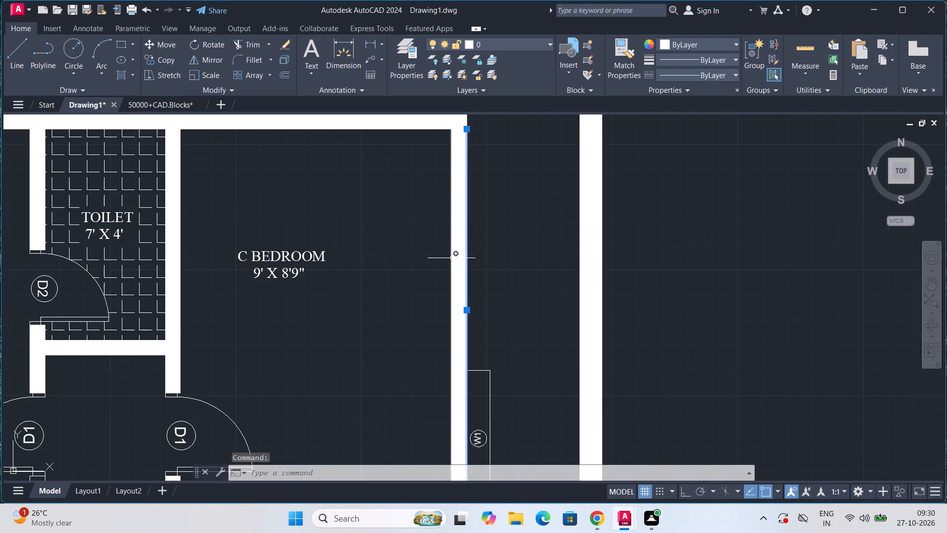
click(454, 253)
key(Delete)
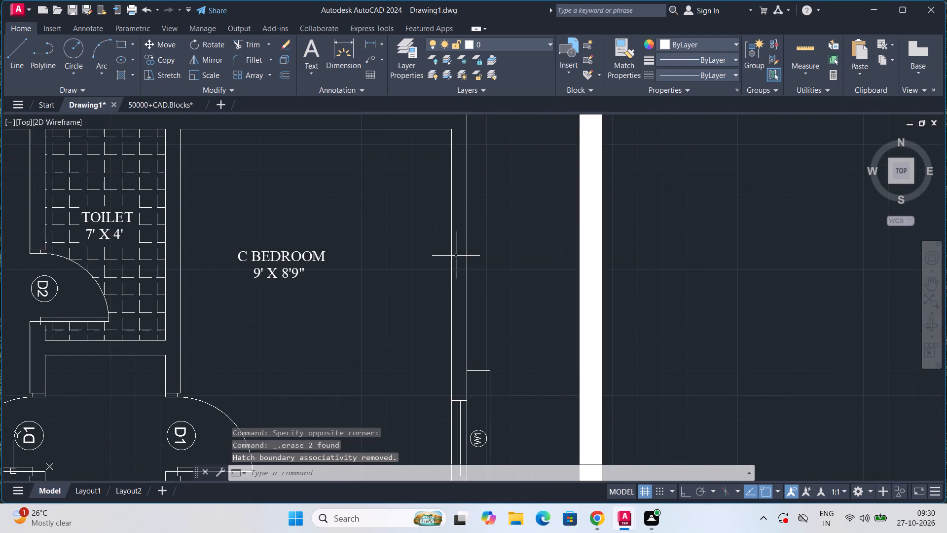
Examine the house walls around the rooms, windows W1 and W2, the toilets and main door MD.
scroll(456, 258, down, 4)
middle_drag(417, 341, 418, 281)
scroll(444, 336, up, 4)
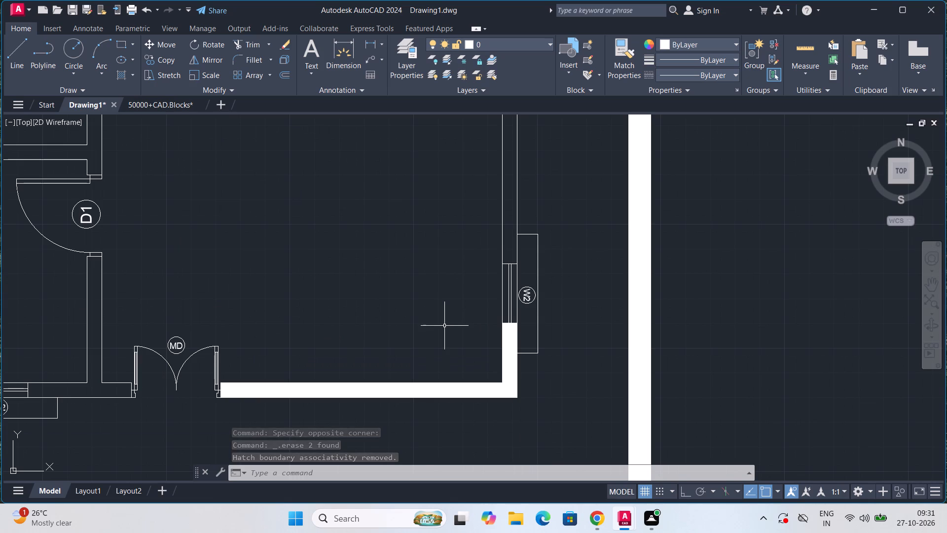
scroll(444, 326, down, 1)
middle_drag(450, 278, 402, 400)
scroll(402, 400, down, 2)
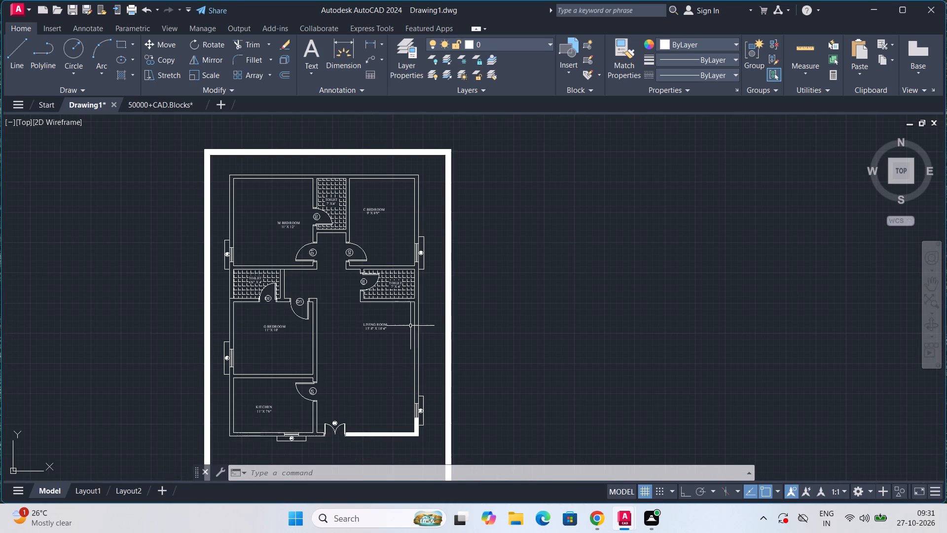
scroll(429, 268, up, 4)
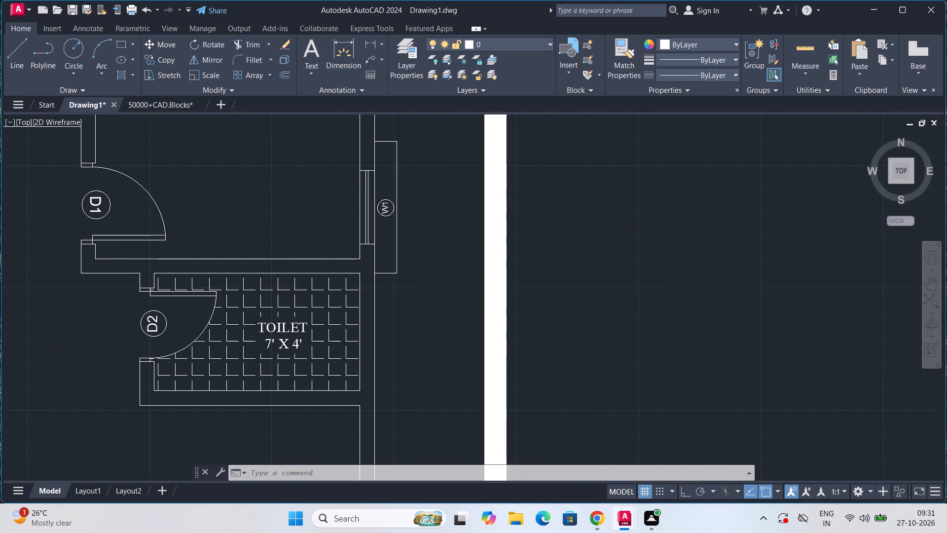
middle_drag(414, 281, 432, 192)
scroll(433, 189, down, 3)
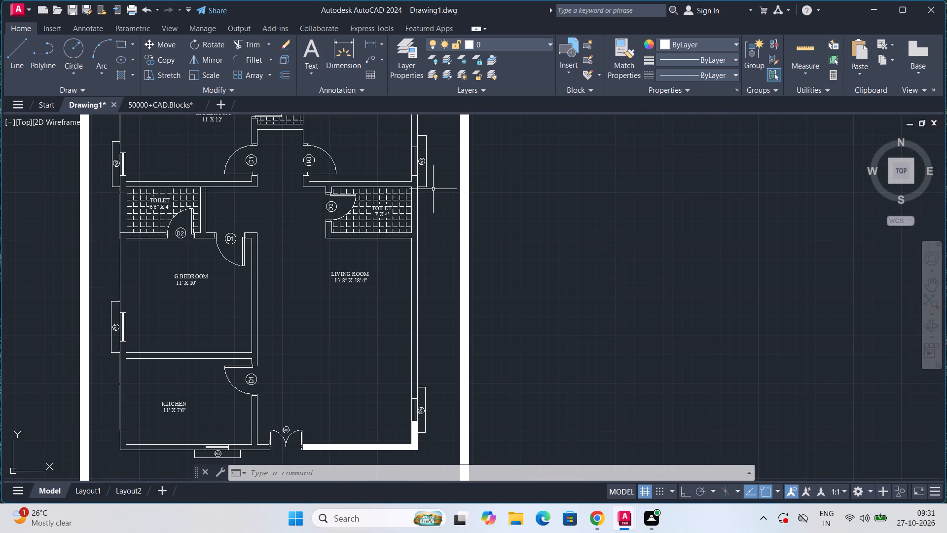
scroll(433, 189, down, 1)
middle_drag(293, 228, 326, 349)
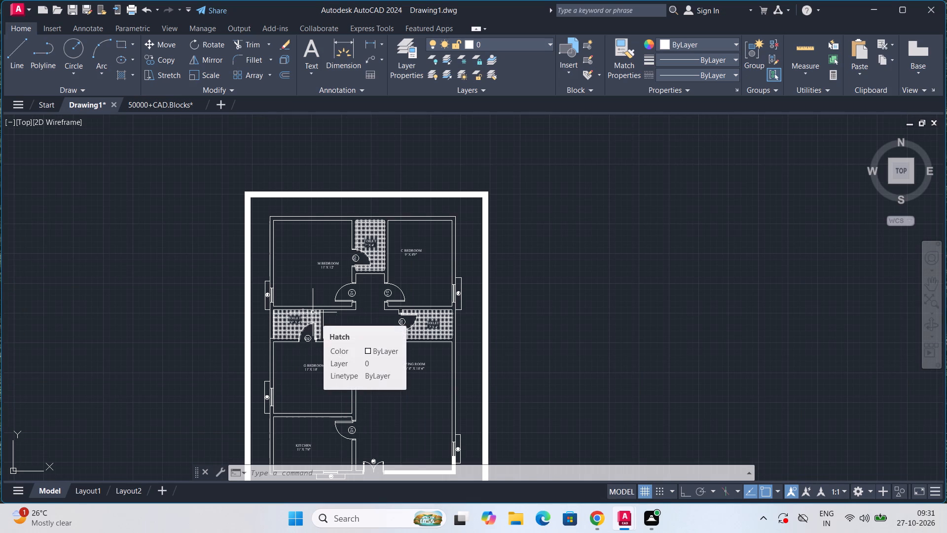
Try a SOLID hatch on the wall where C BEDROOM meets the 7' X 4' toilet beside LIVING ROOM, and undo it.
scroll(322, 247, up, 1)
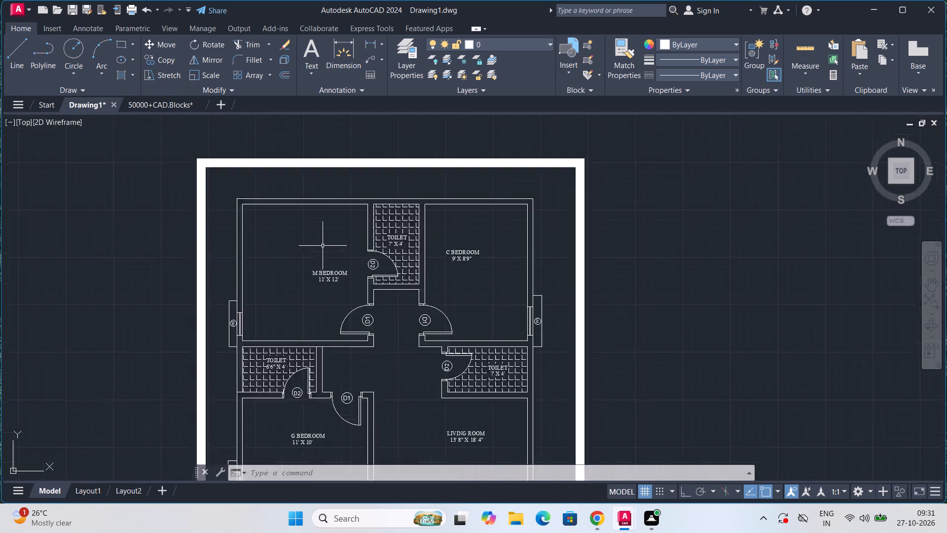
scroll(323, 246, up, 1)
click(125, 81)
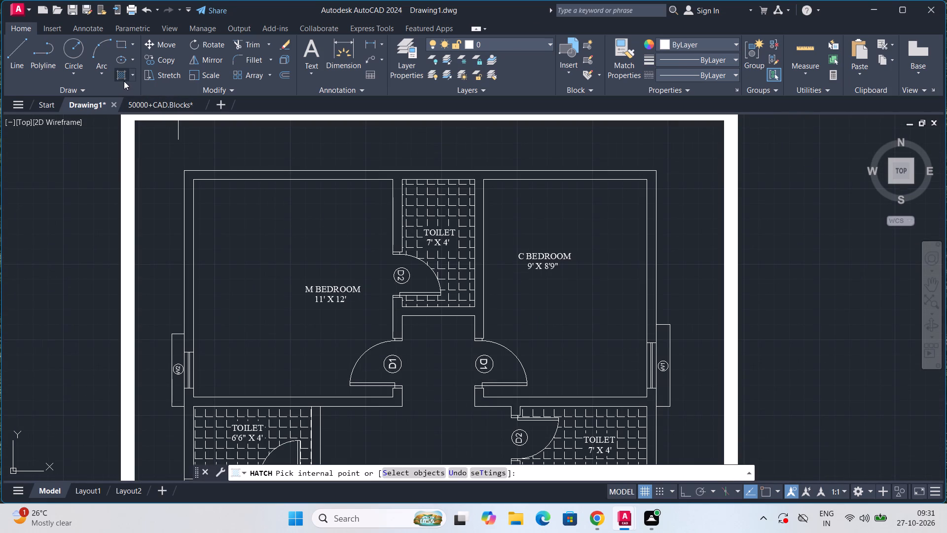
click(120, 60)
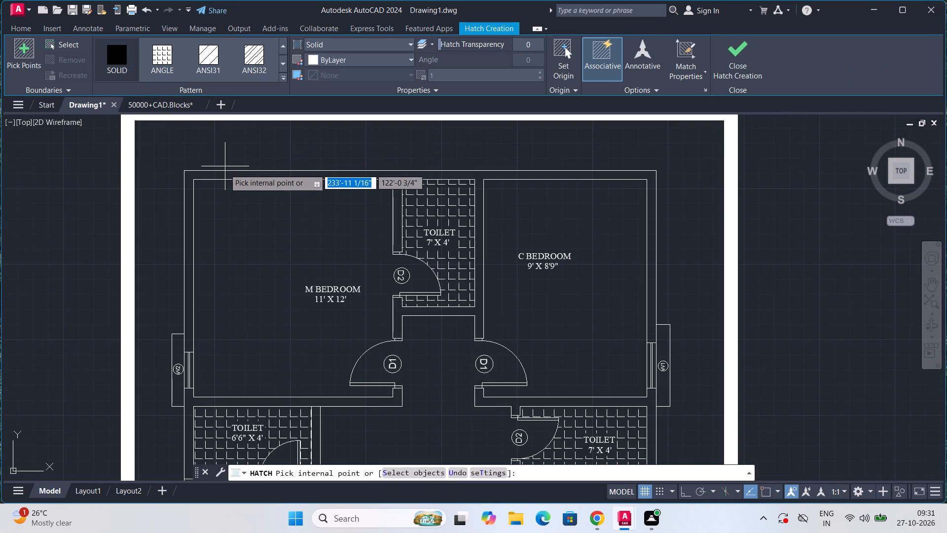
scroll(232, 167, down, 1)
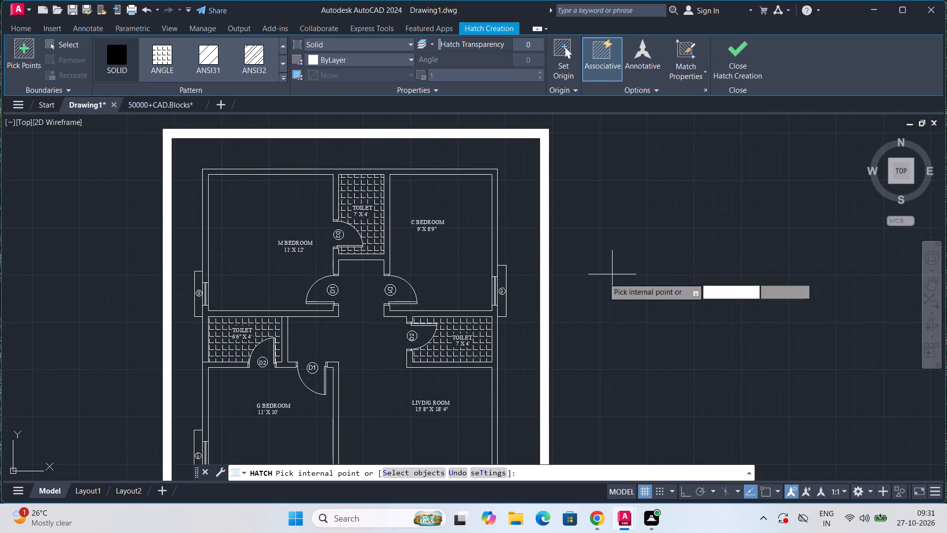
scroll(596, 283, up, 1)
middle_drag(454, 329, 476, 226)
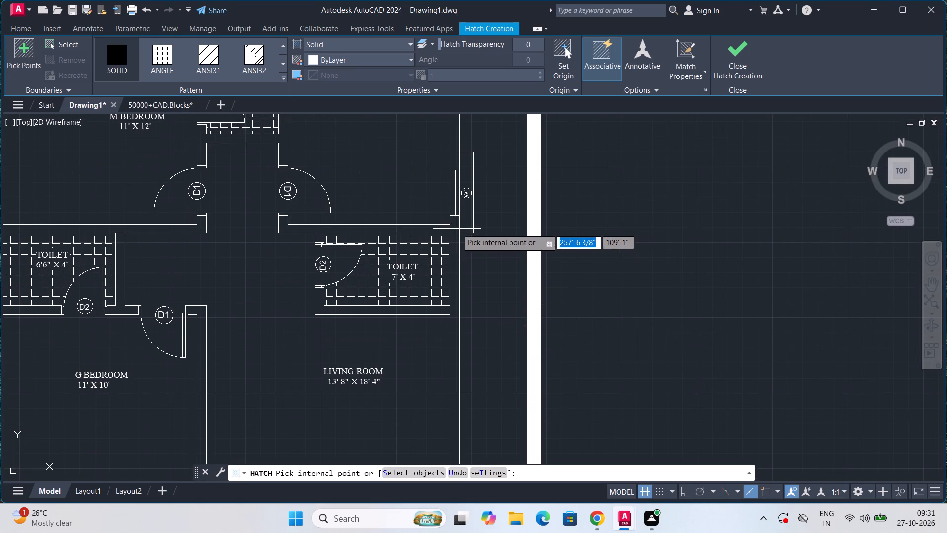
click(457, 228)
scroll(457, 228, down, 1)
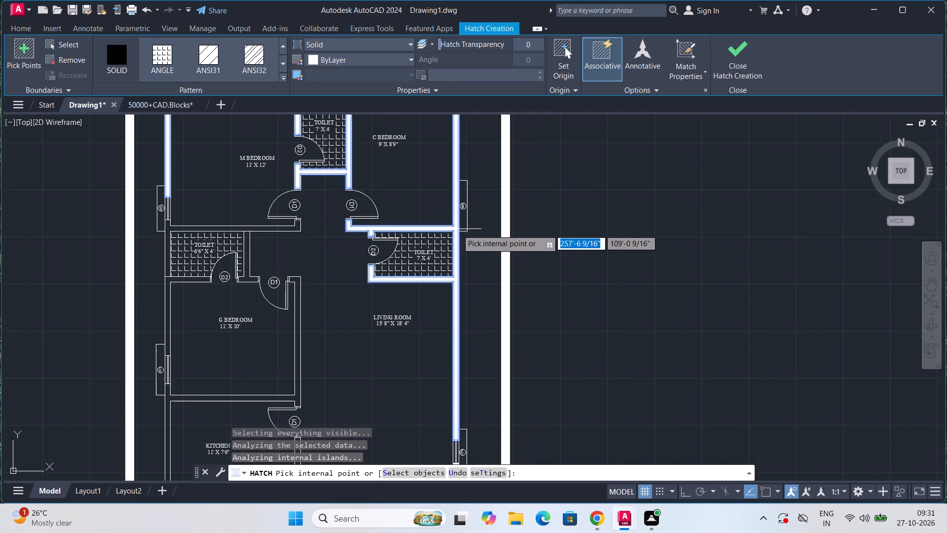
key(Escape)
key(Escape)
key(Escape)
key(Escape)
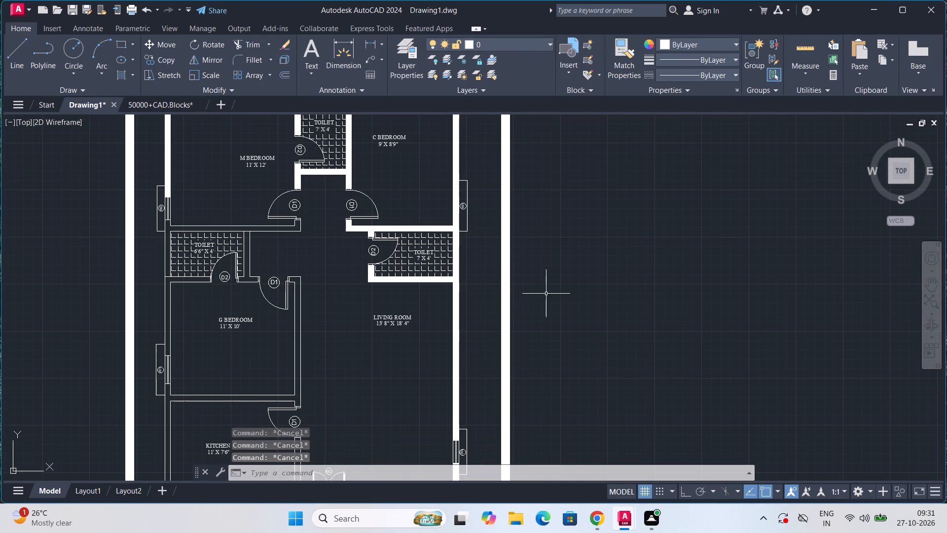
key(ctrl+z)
Delete the solid hatch on the LIVING ROOM outer wall from main door MD around the corner to window W2.
scroll(546, 294, down, 5)
scroll(531, 307, up, 2)
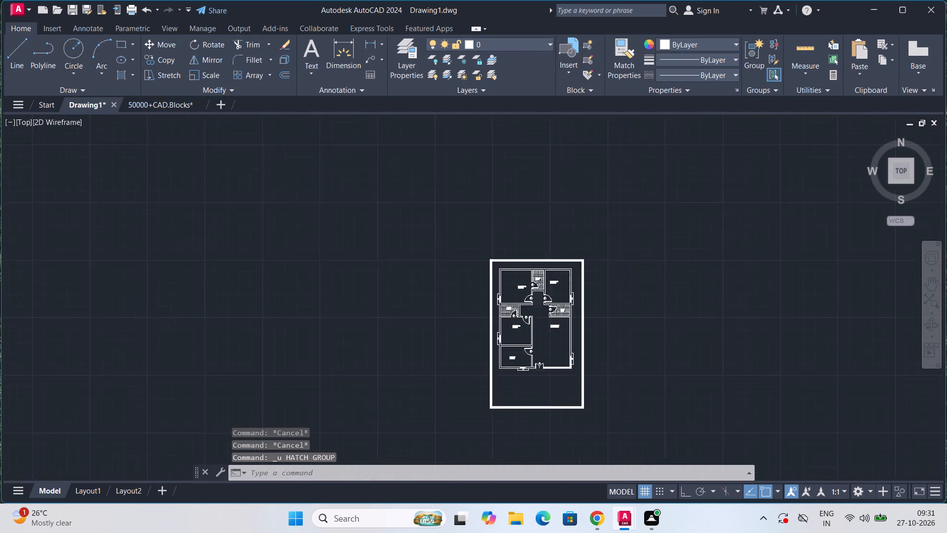
scroll(531, 307, up, 1)
middle_drag(531, 307, 472, 229)
scroll(531, 307, up, 1)
scroll(472, 229, down, 1)
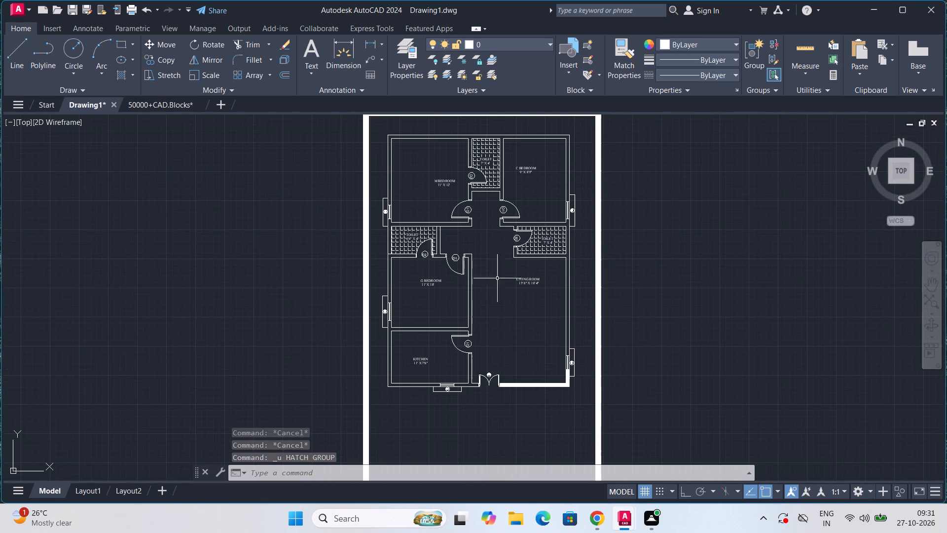
middle_drag(525, 298, 509, 241)
scroll(514, 263, up, 2)
key(Escape)
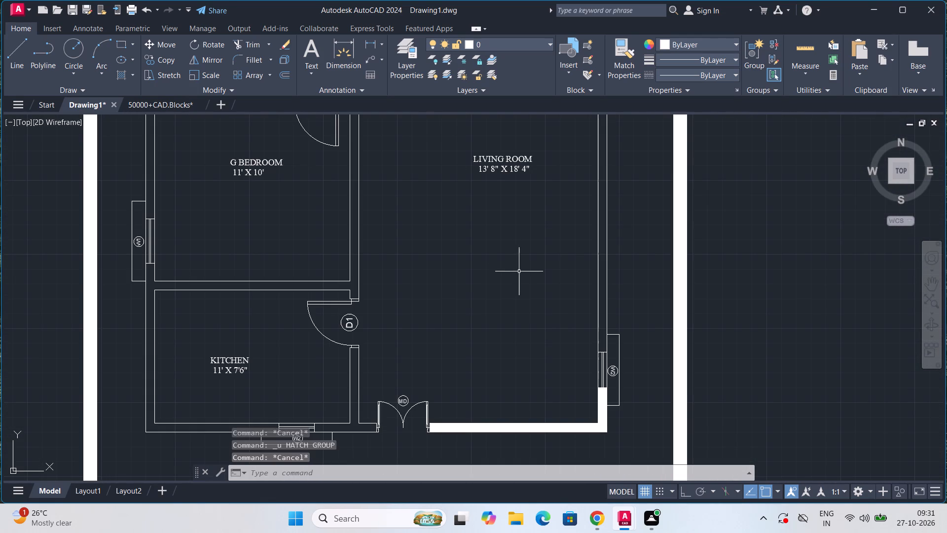
key(Escape)
scroll(544, 338, up, 1)
middle_drag(544, 338, 531, 260)
click(476, 402)
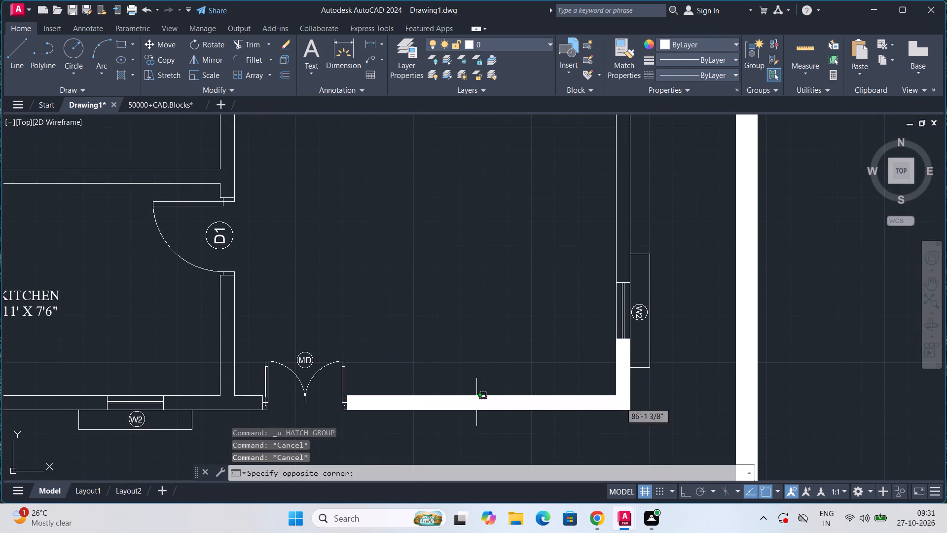
key(Delete)
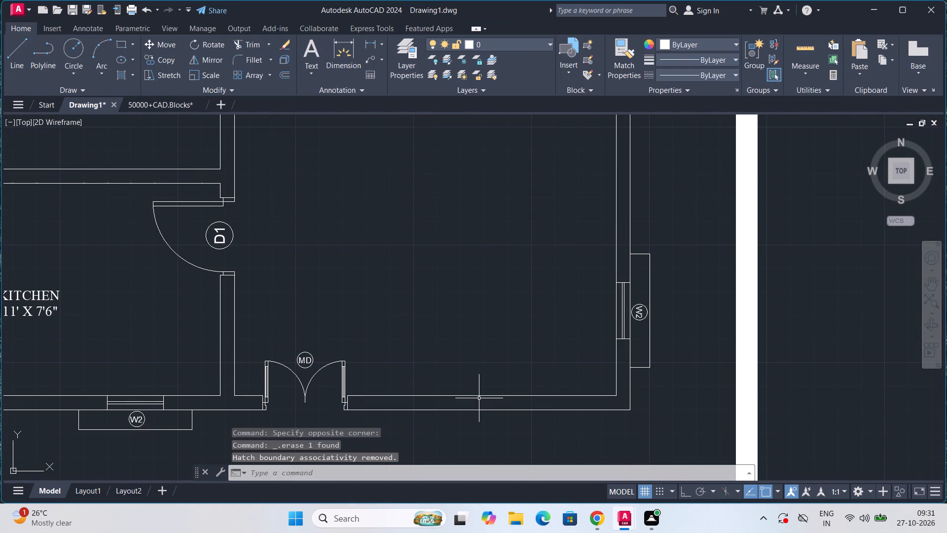
Switch to the 50000+CAD.Blocks drawing and locate the DOUBLE BED row among the bed plan blocks.
scroll(470, 389, down, 3)
middle_drag(409, 340, 412, 266)
scroll(415, 268, down, 2)
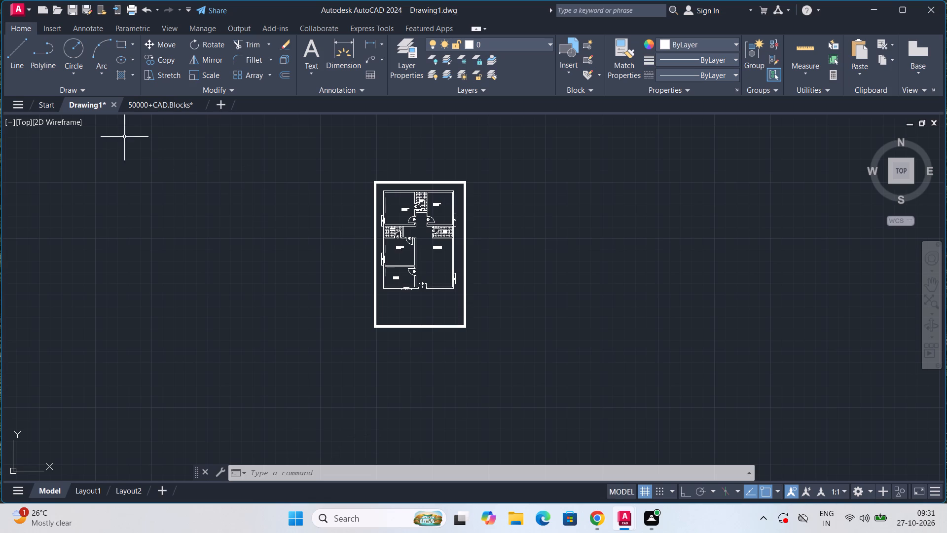
click(134, 103)
scroll(494, 270, down, 4)
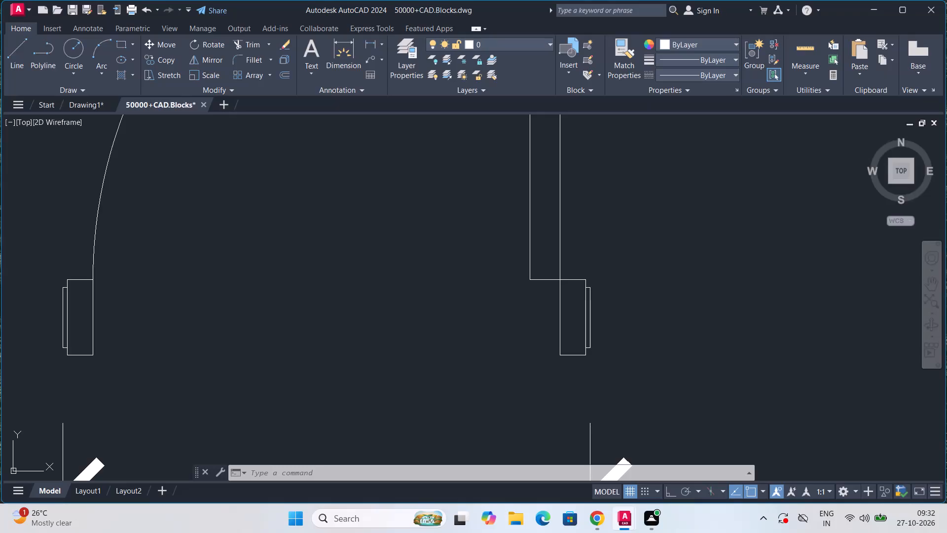
scroll(526, 210, down, 10)
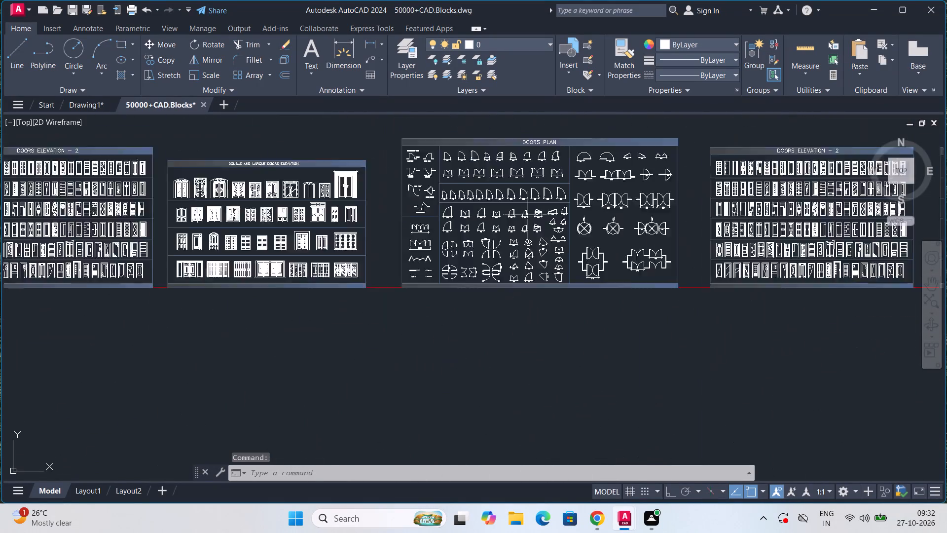
scroll(667, 215, up, 4)
middle_drag(667, 214, 164, 252)
scroll(164, 252, down, 4)
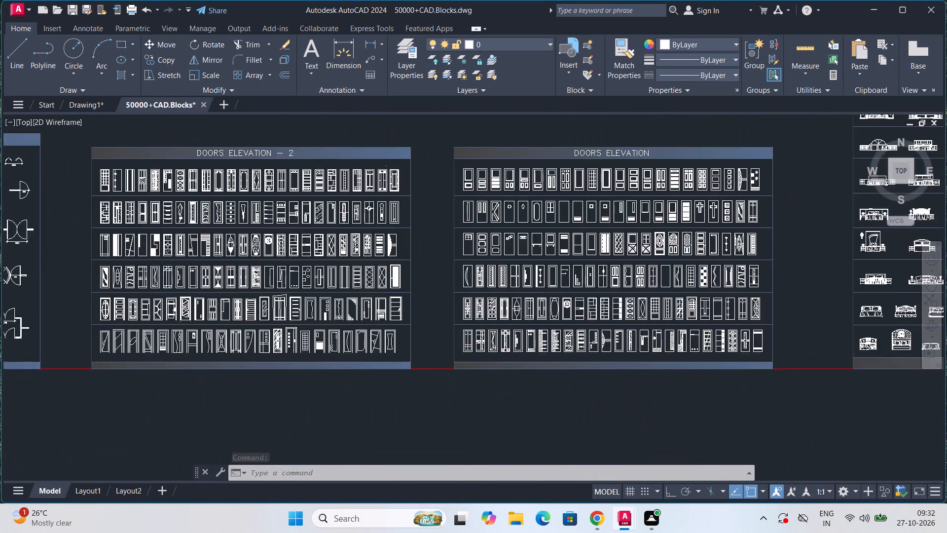
middle_drag(628, 230, 357, 248)
scroll(449, 246, up, 5)
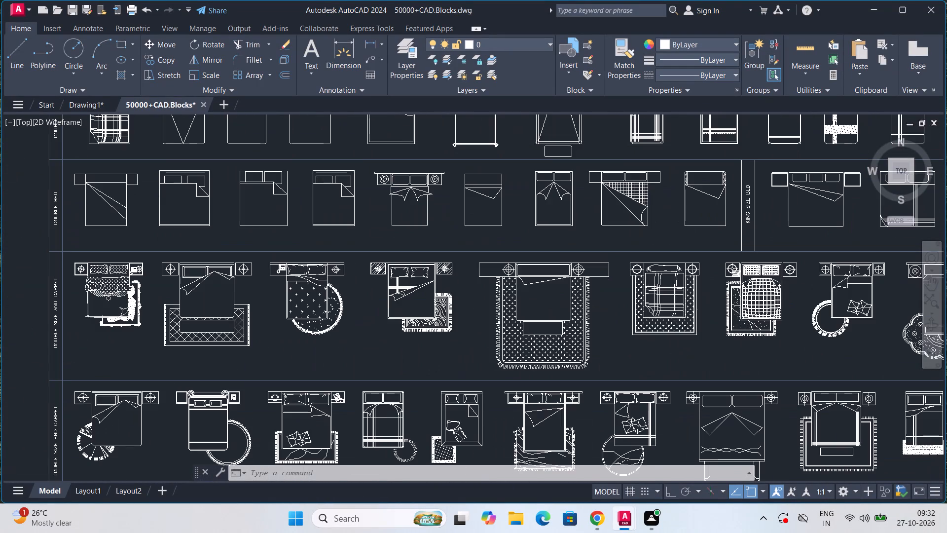
middle_drag(562, 193, 524, 262)
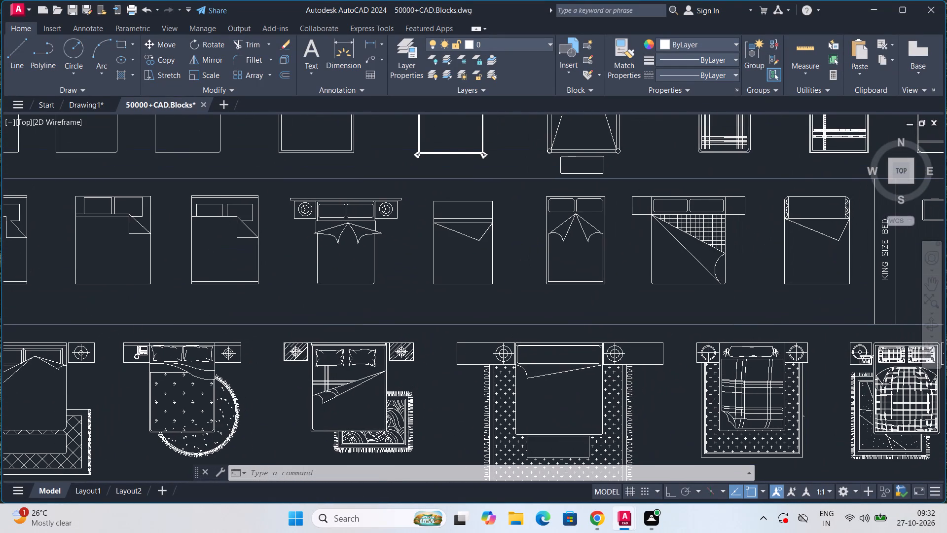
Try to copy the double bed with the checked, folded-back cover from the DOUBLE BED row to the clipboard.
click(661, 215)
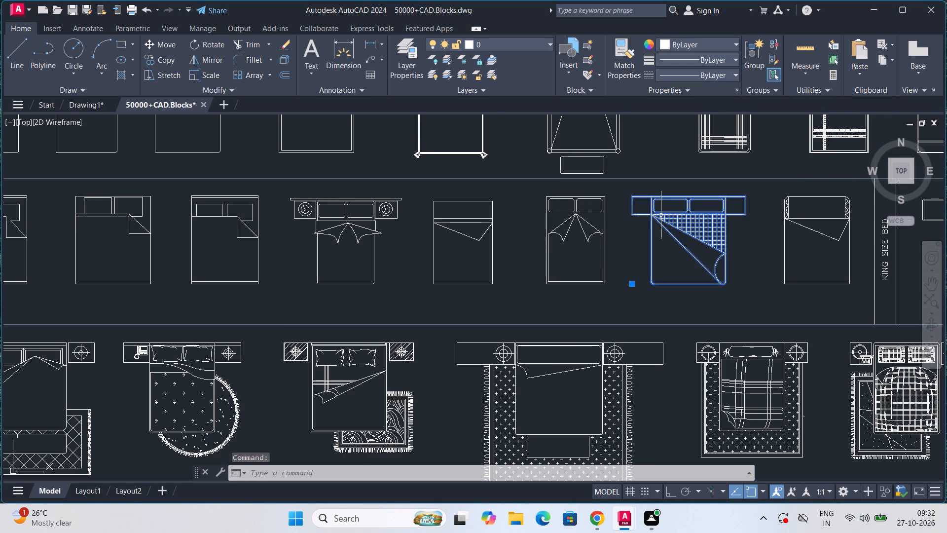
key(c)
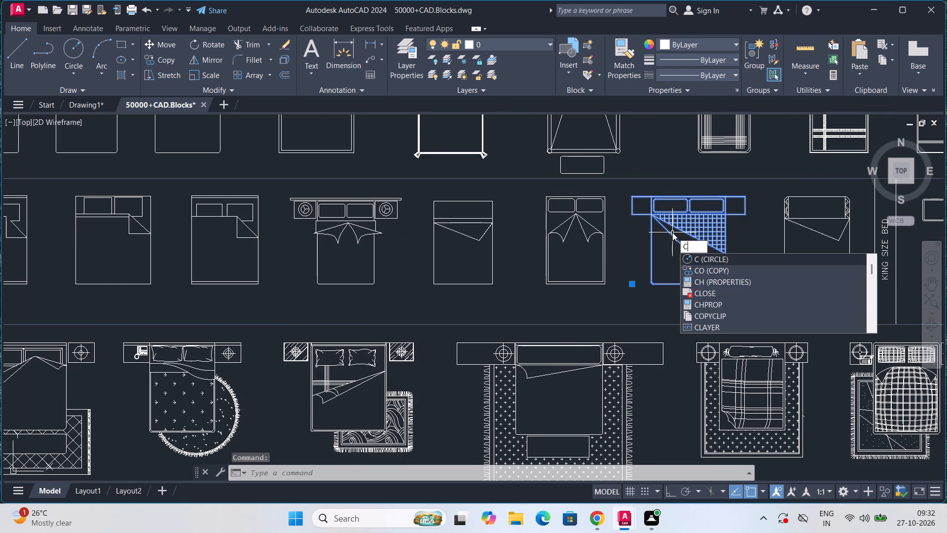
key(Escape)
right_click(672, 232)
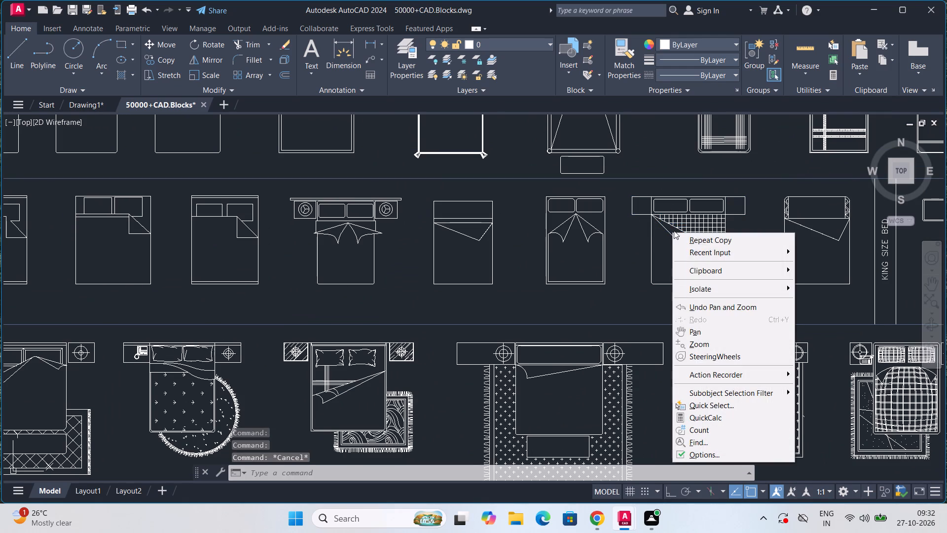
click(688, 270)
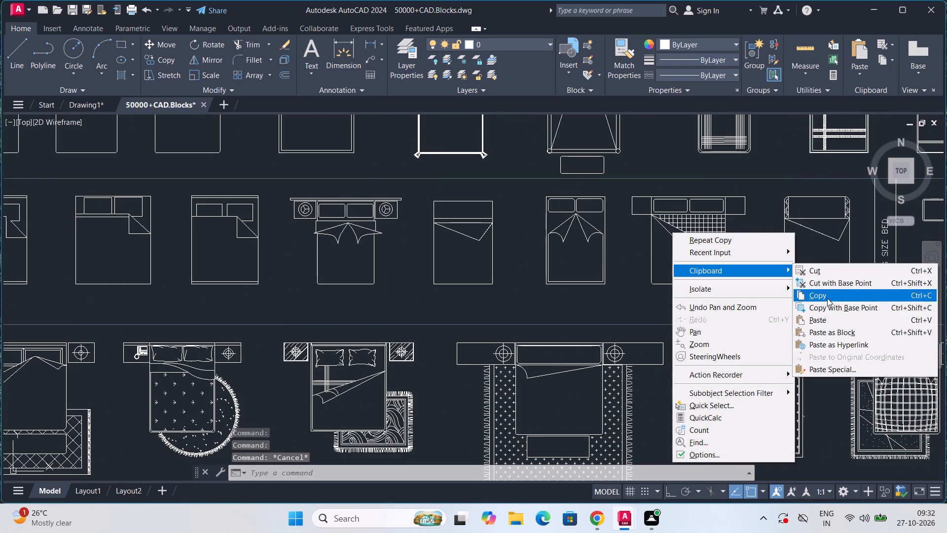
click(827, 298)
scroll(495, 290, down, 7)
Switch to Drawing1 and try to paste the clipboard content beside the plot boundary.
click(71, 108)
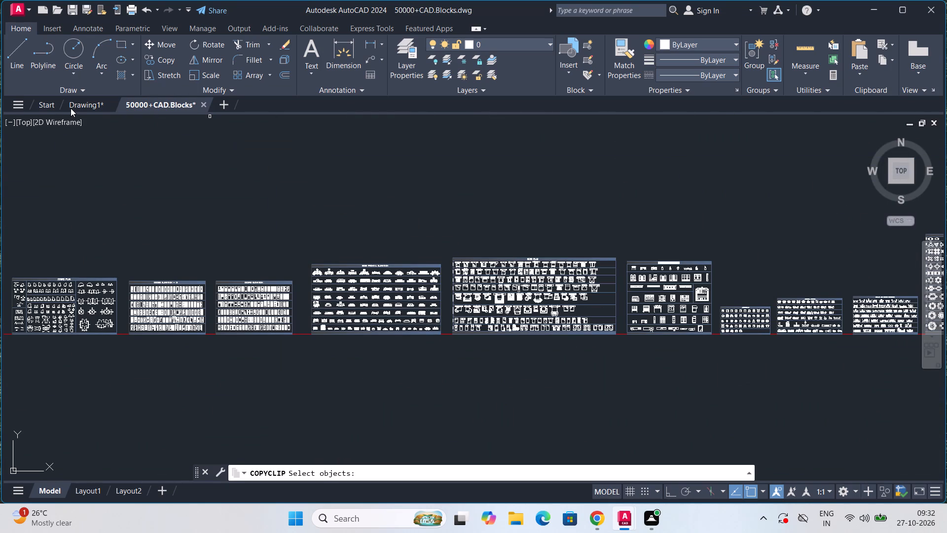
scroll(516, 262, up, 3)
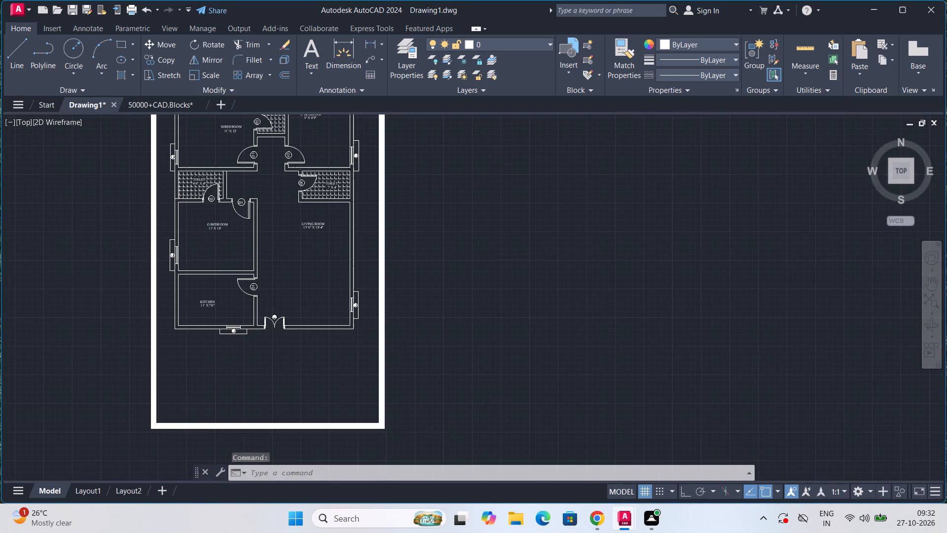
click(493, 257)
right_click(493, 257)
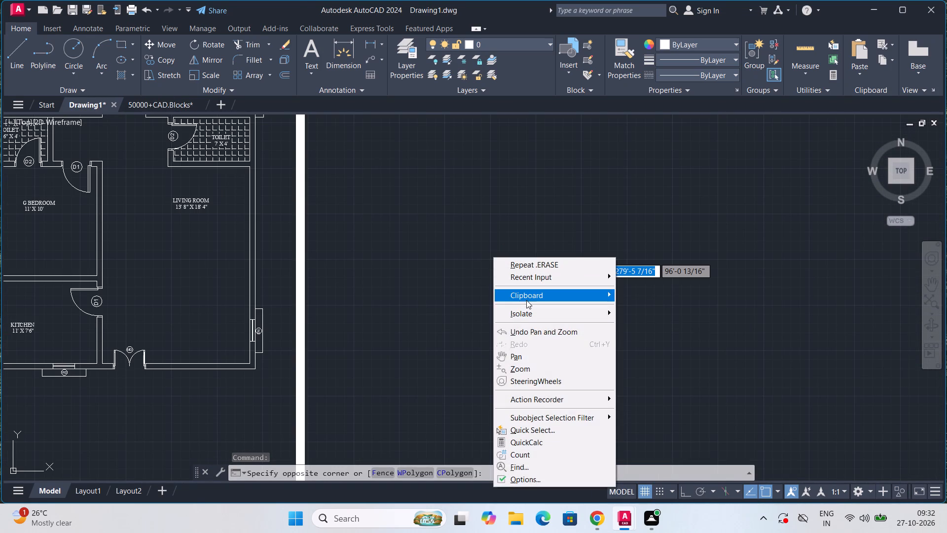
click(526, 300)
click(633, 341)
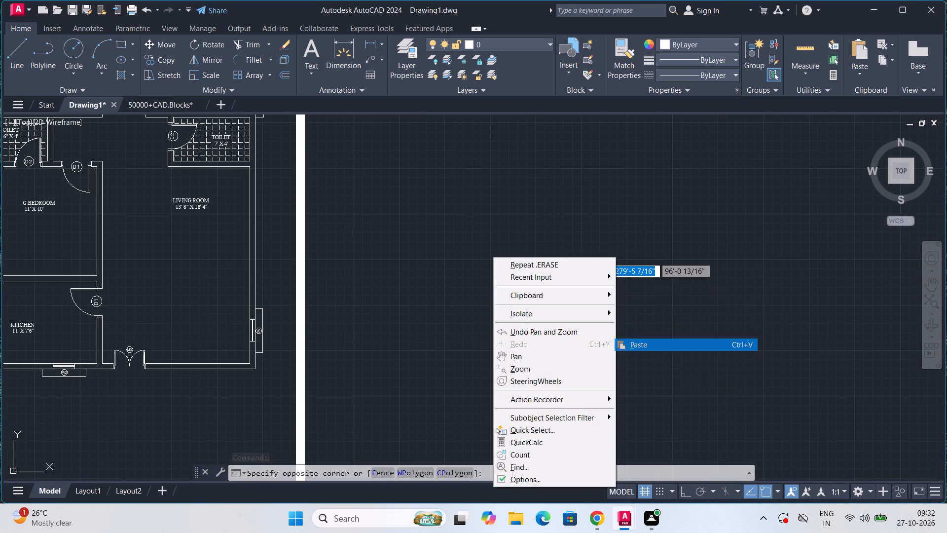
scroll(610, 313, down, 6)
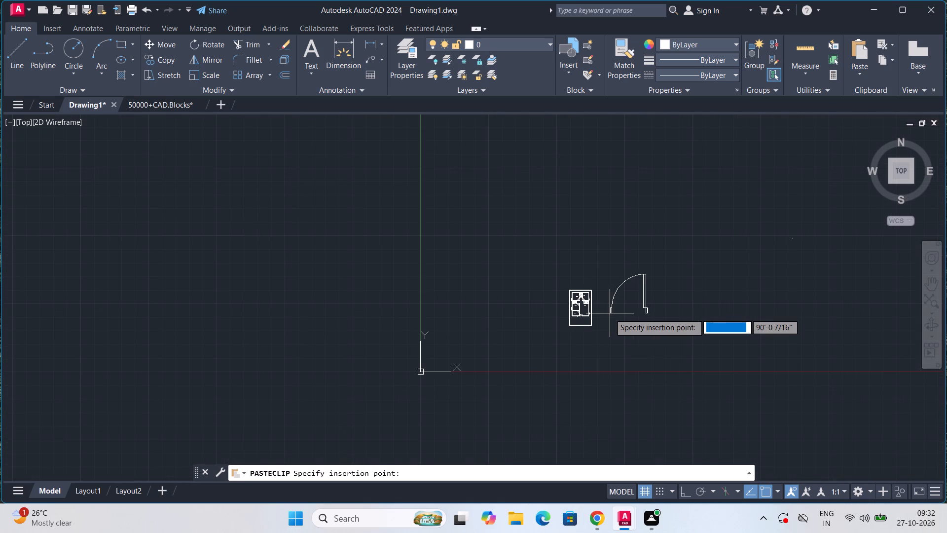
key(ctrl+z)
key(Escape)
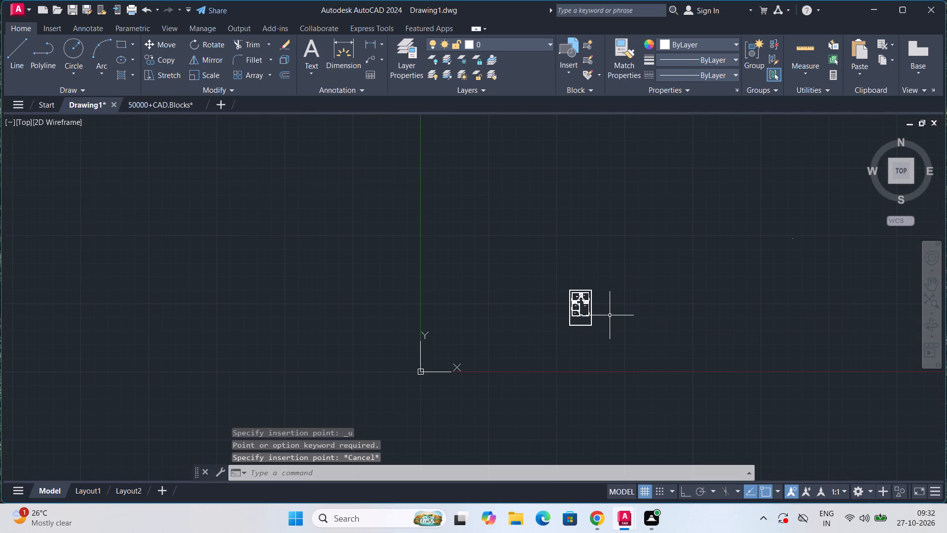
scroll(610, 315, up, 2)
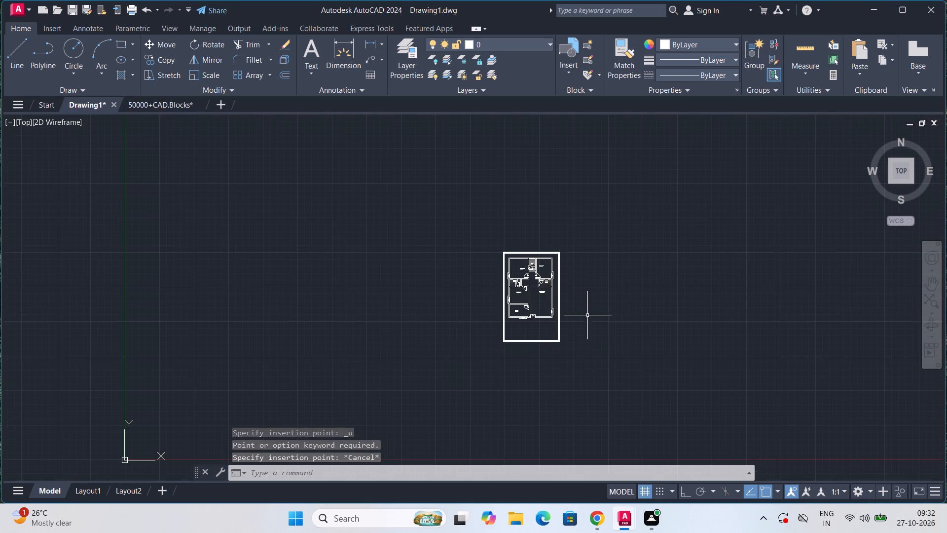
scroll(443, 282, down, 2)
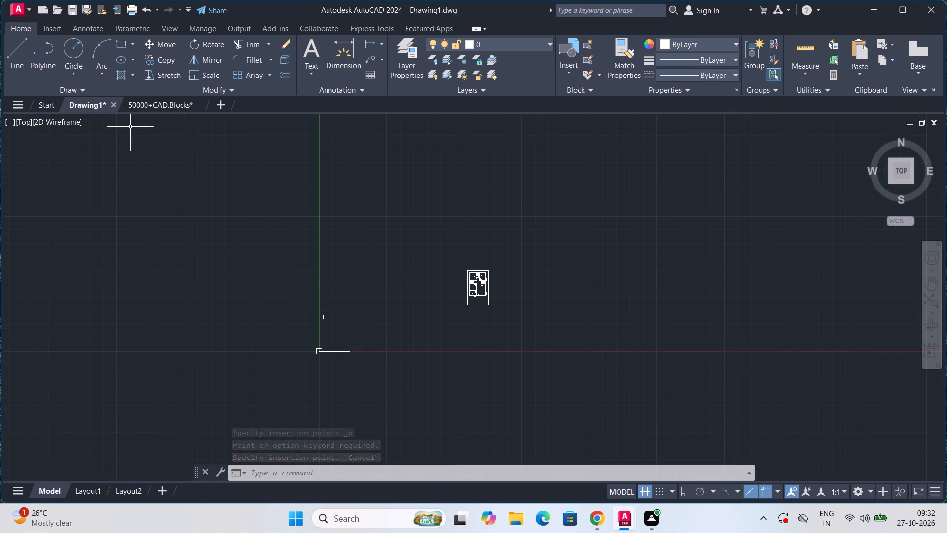
Switch to 50000+CAD.Blocks and copy the BEDS PLAN double bed with a long headboard and a plant on its side table to the clipboard.
click(142, 103)
middle_drag(360, 286, 349, 286)
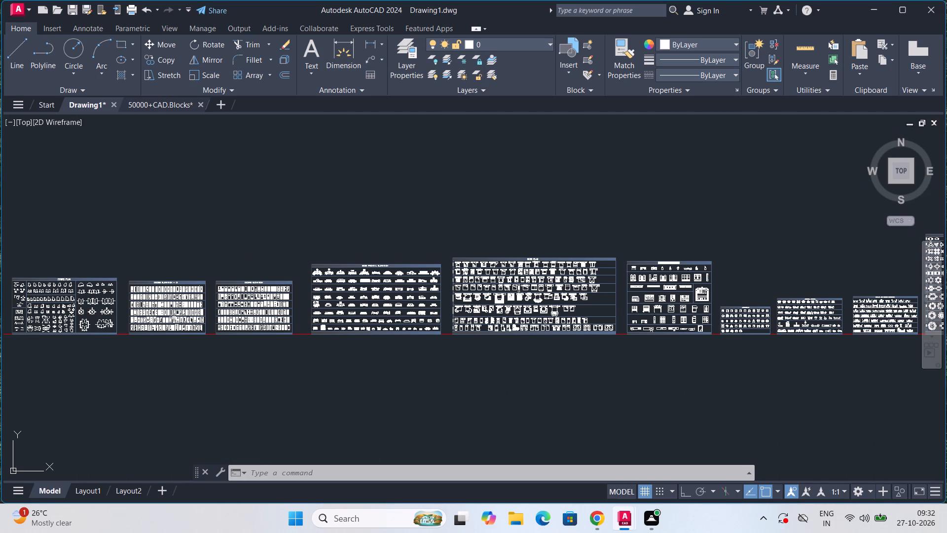
middle_drag(349, 286, 182, 252)
scroll(394, 258, up, 4)
middle_drag(257, 231, 443, 299)
scroll(312, 268, up, 2)
middle_drag(296, 268, 499, 262)
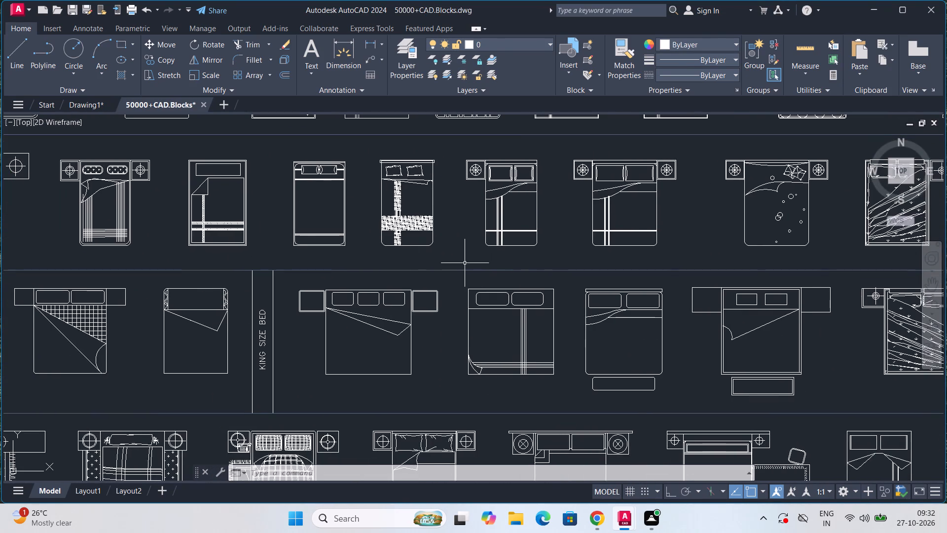
middle_drag(235, 248, 508, 350)
scroll(508, 350, down, 1)
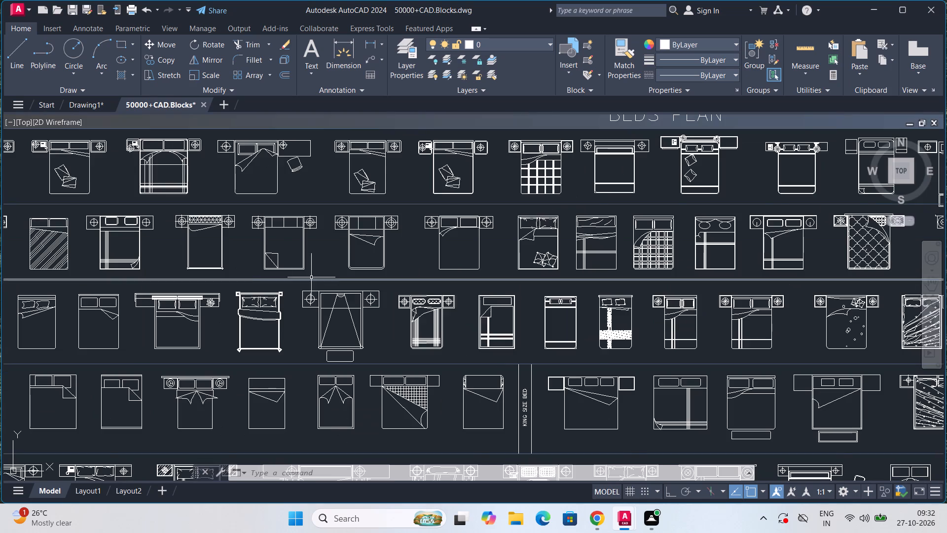
scroll(276, 286, up, 2)
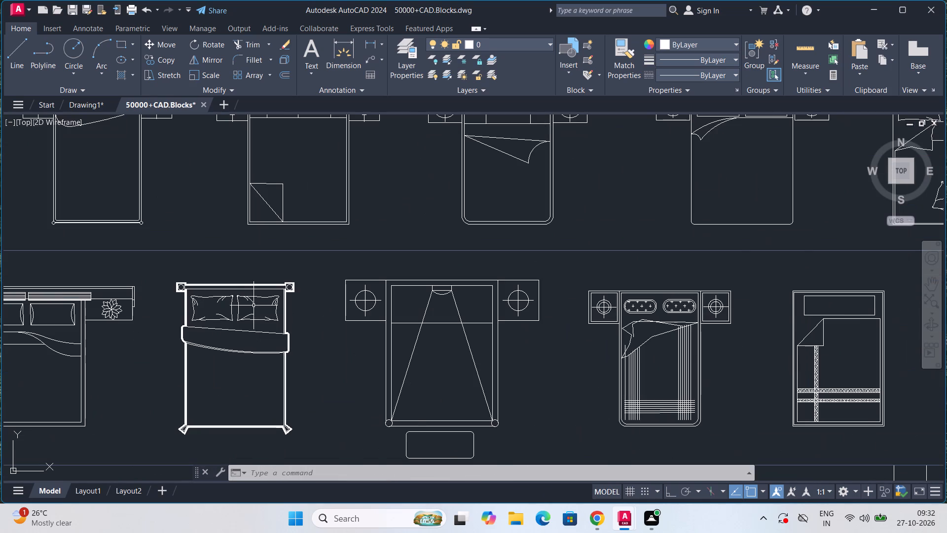
scroll(254, 305, down, 2)
click(158, 308)
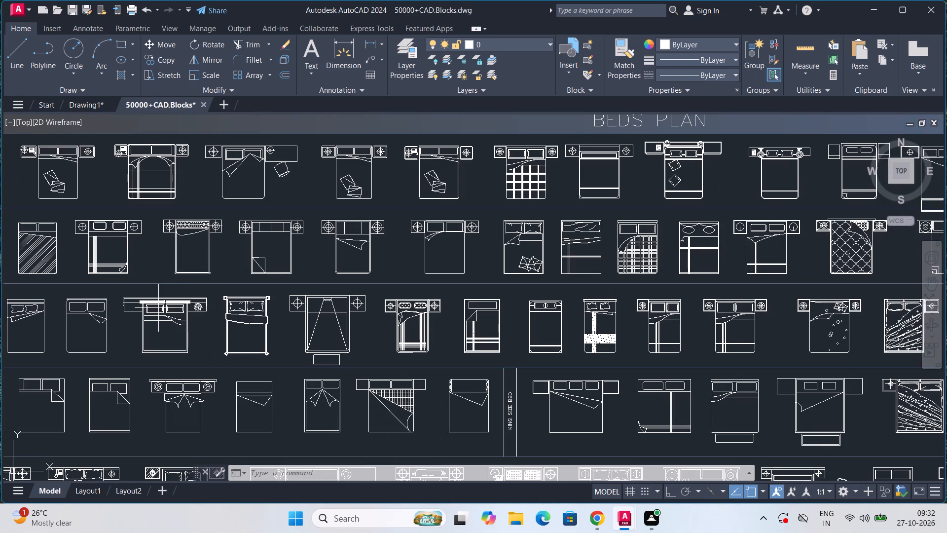
click(158, 312)
click(164, 309)
right_click(164, 309)
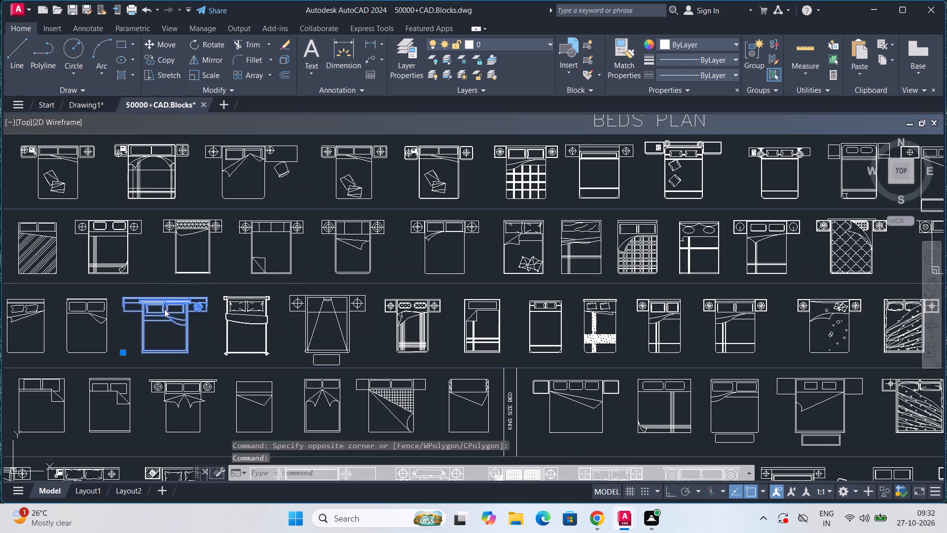
click(217, 241)
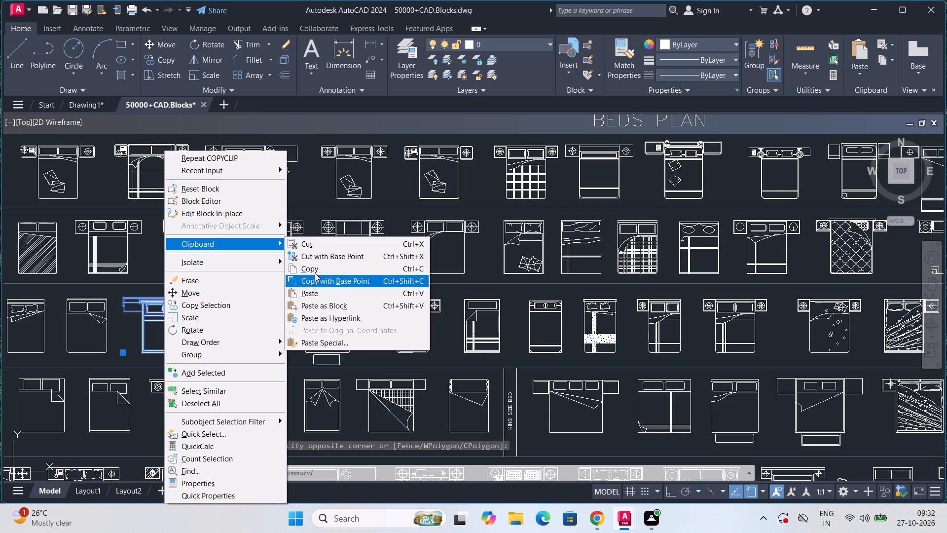
click(316, 270)
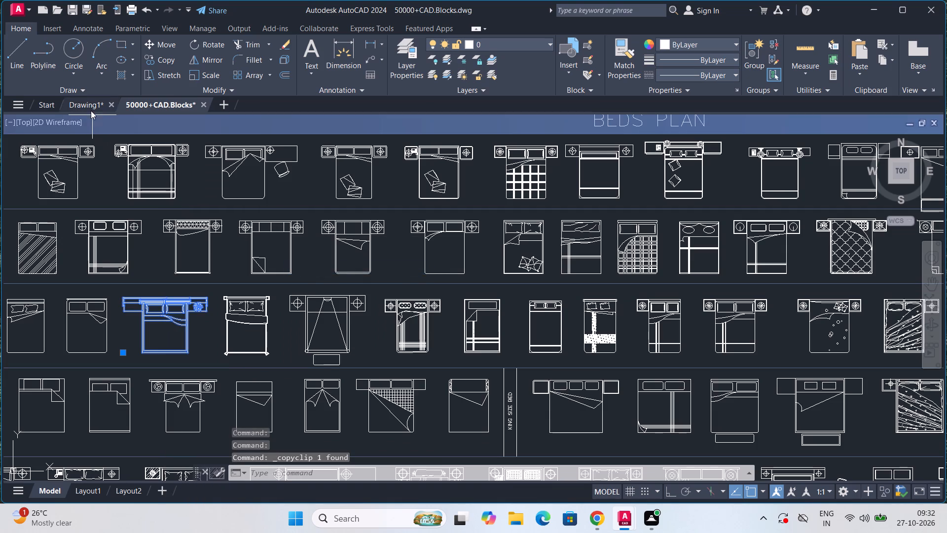
Switch to Drawing1 and paste the copied double bed block beside the plot boundary.
click(91, 104)
scroll(490, 299, up, 1)
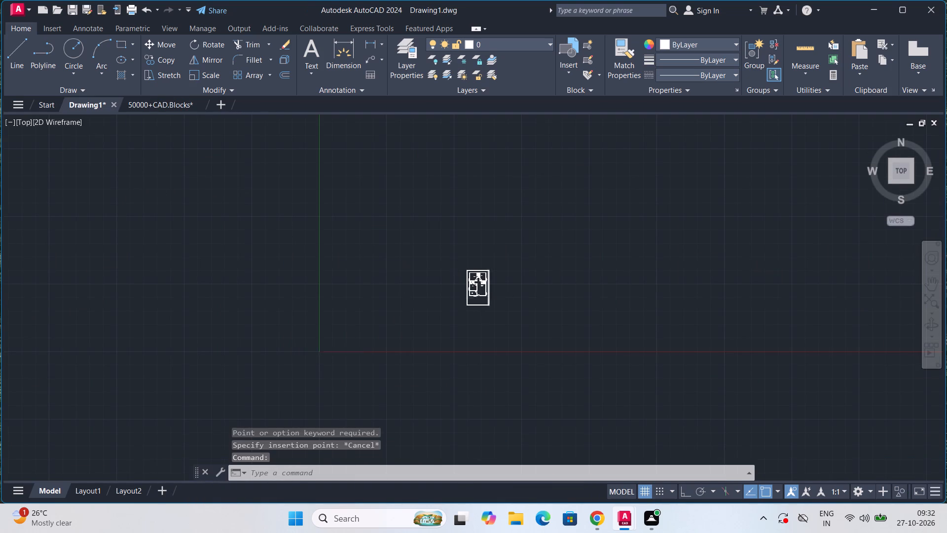
scroll(490, 299, up, 4)
right_click(540, 231)
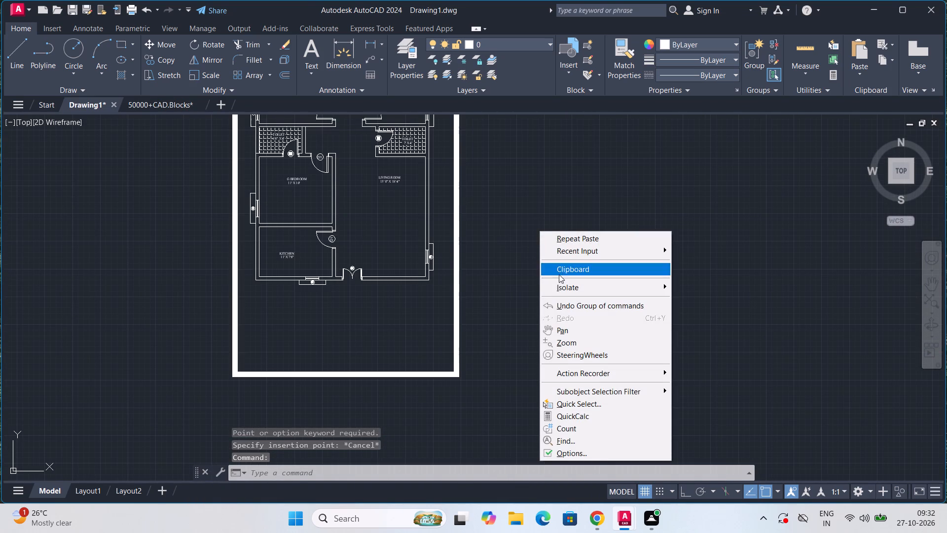
click(562, 271)
click(691, 315)
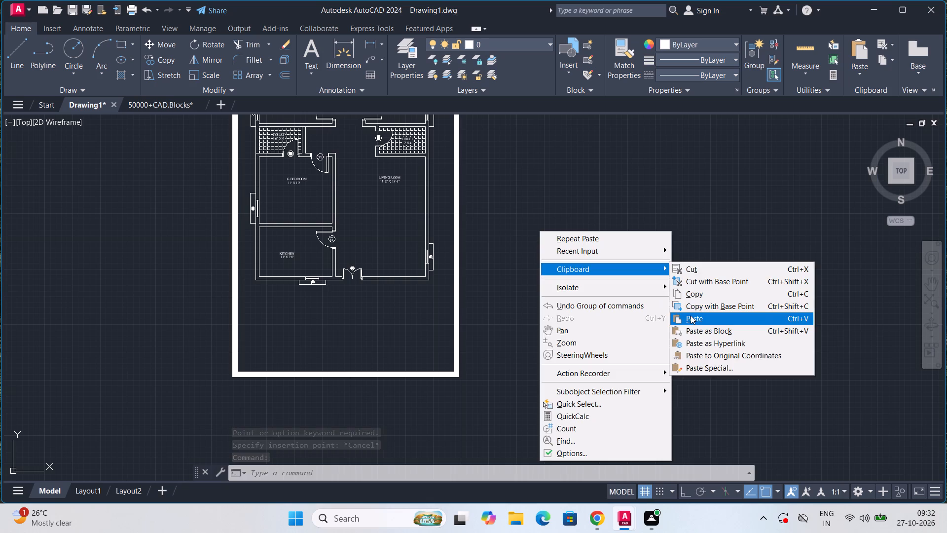
scroll(657, 290, down, 5)
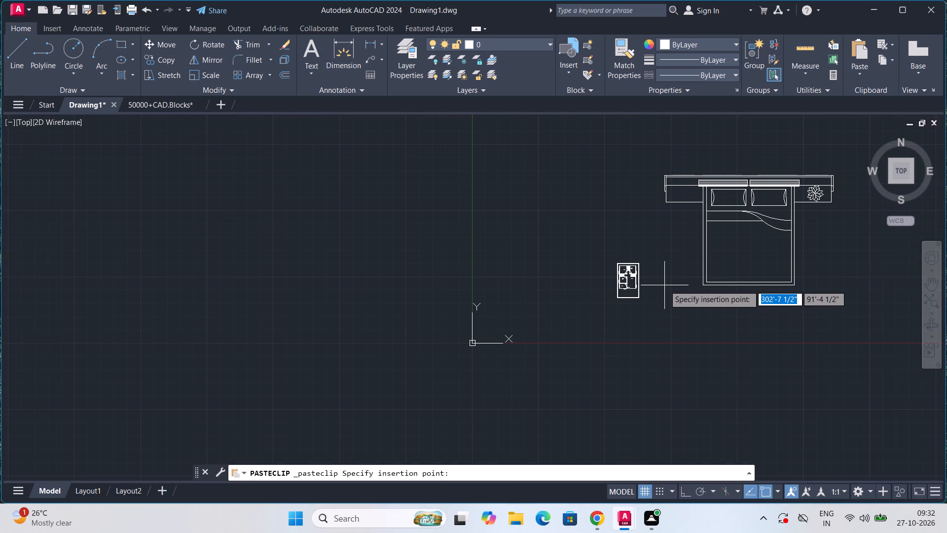
click(664, 285)
Scale the pasted bed block down freehand from the bed's lower-left corner to roughly fit a bedroom.
scroll(664, 285, down, 2)
middle_drag(708, 285, 607, 331)
scroll(607, 330, up, 5)
key(s)
key(c)
key(Return)
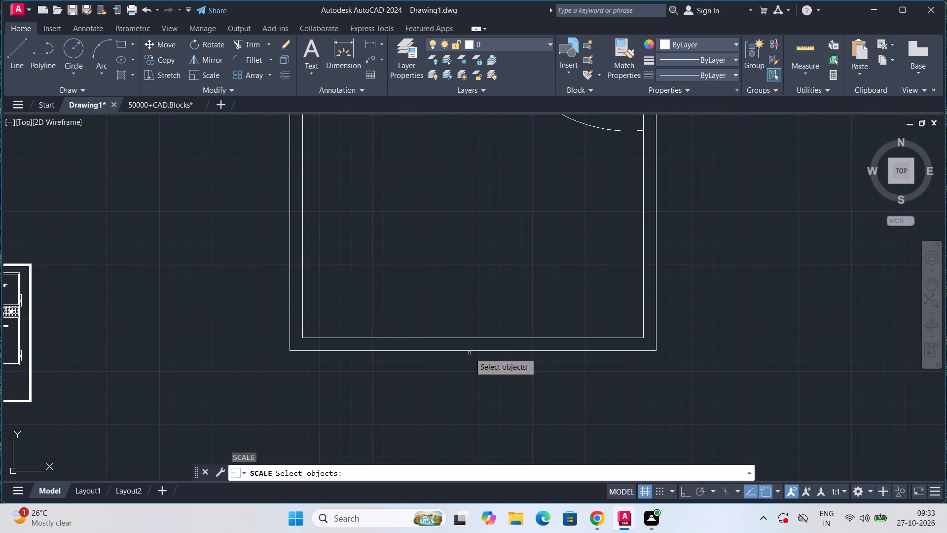
click(288, 351)
key(Return)
click(288, 350)
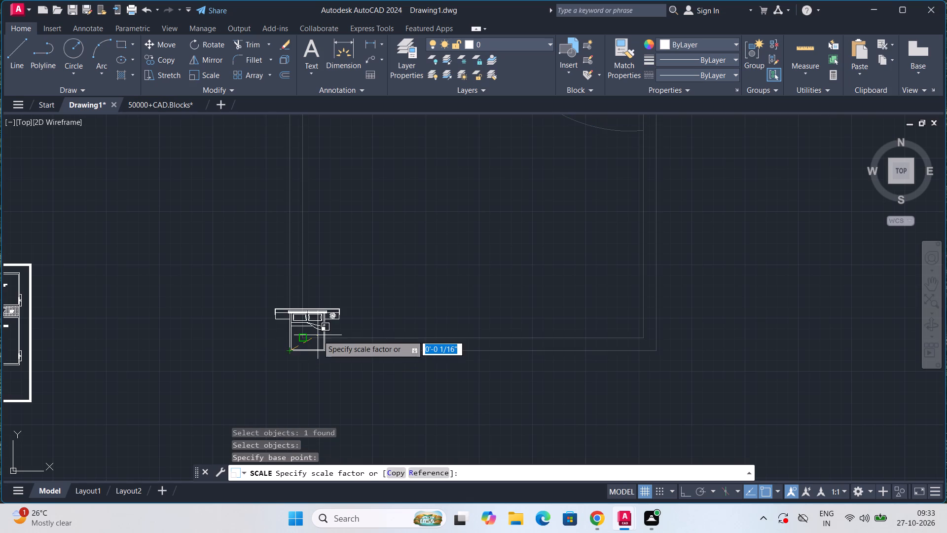
click(302, 347)
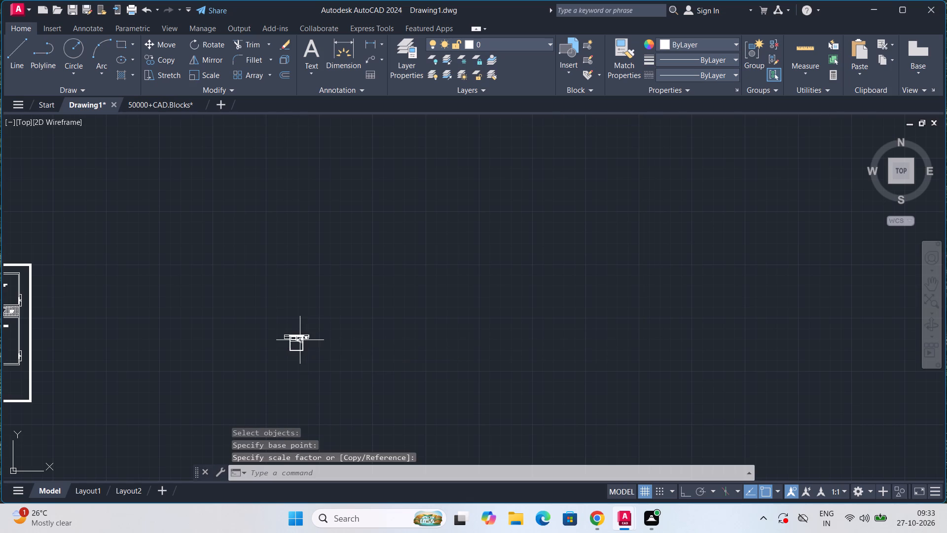
Move the scaled bed block into G BEDROOM, with its headboard over the room label.
click(300, 339)
key(m)
key(Return)
click(300, 339)
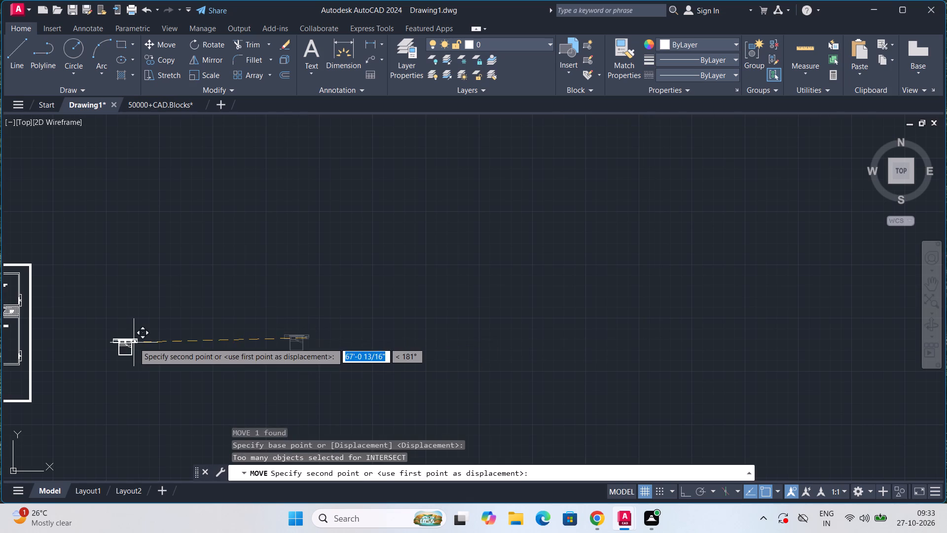
middle_drag(134, 343, 506, 341)
scroll(378, 334, up, 5)
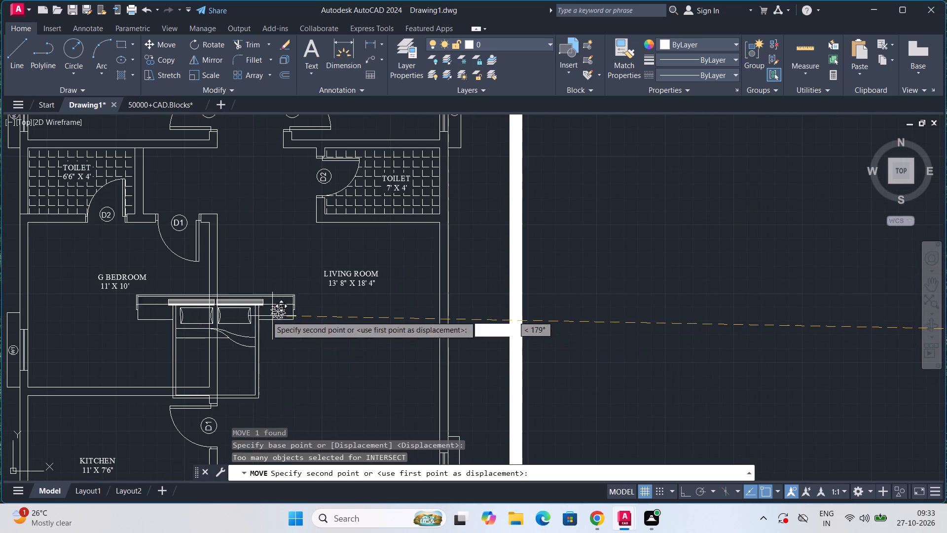
click(182, 297)
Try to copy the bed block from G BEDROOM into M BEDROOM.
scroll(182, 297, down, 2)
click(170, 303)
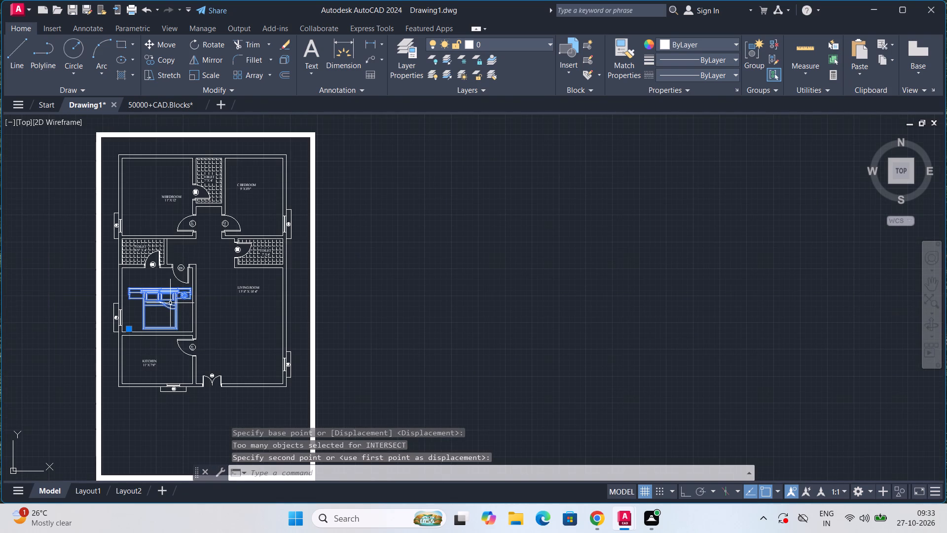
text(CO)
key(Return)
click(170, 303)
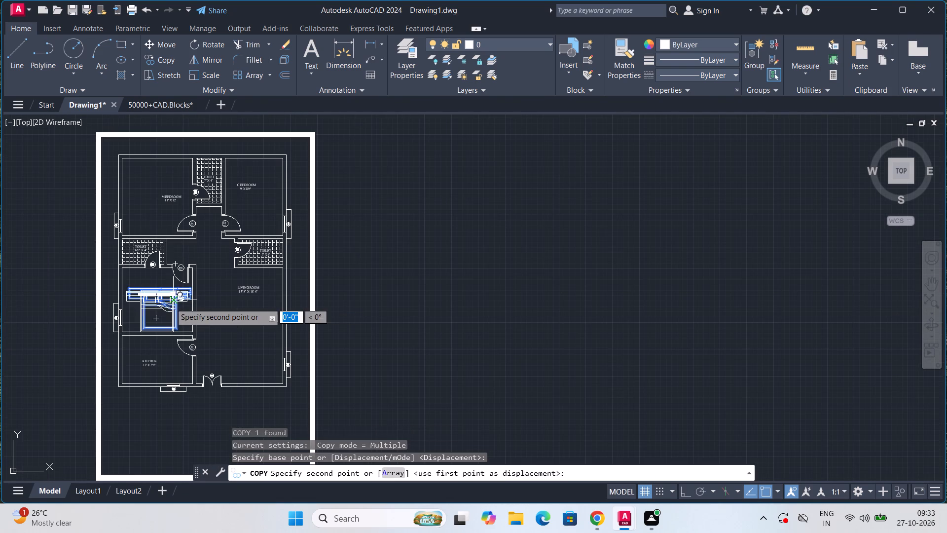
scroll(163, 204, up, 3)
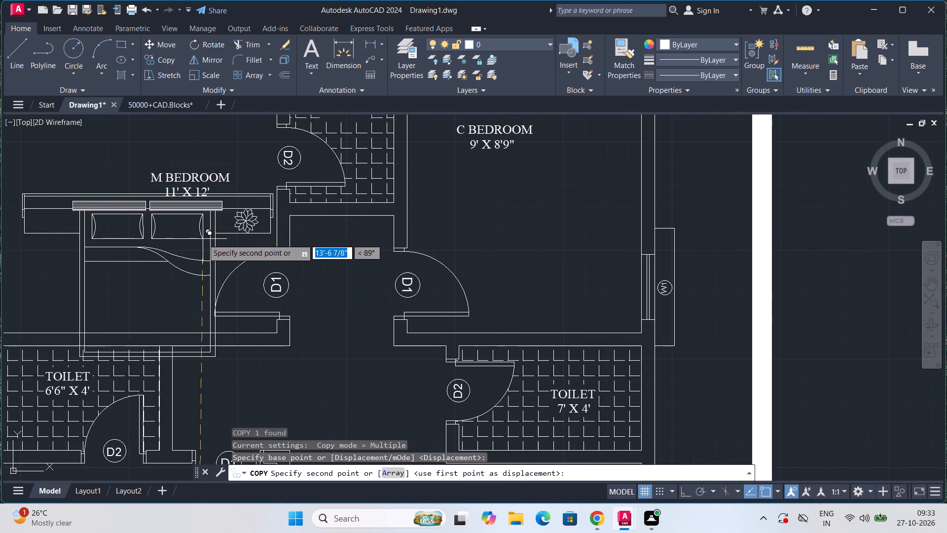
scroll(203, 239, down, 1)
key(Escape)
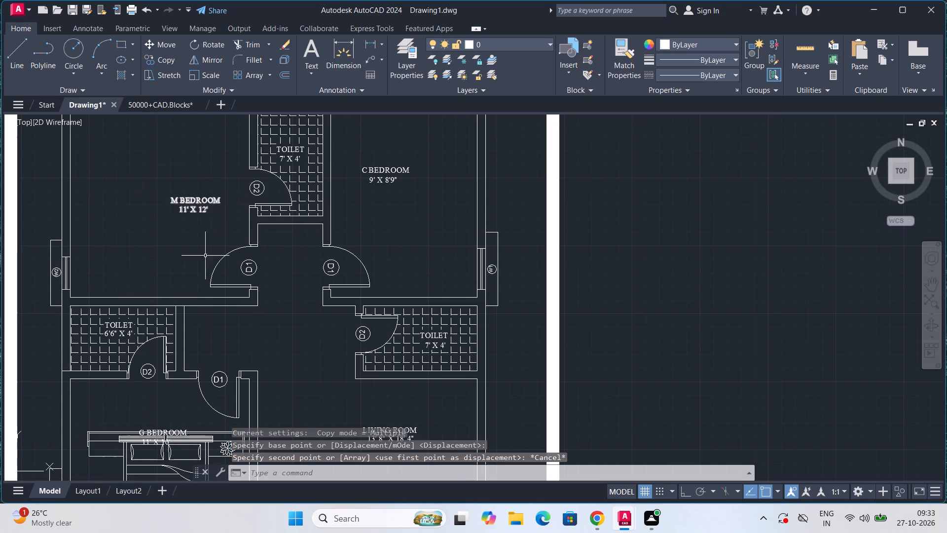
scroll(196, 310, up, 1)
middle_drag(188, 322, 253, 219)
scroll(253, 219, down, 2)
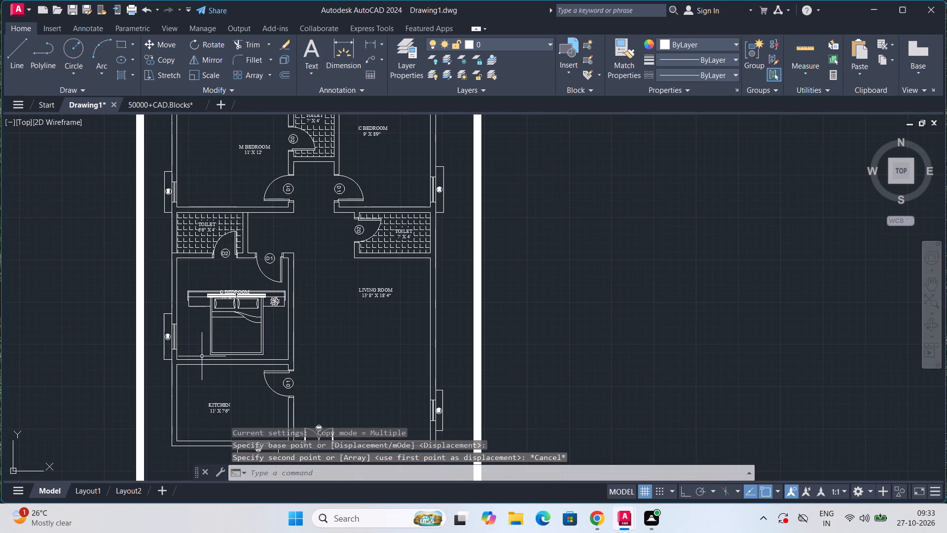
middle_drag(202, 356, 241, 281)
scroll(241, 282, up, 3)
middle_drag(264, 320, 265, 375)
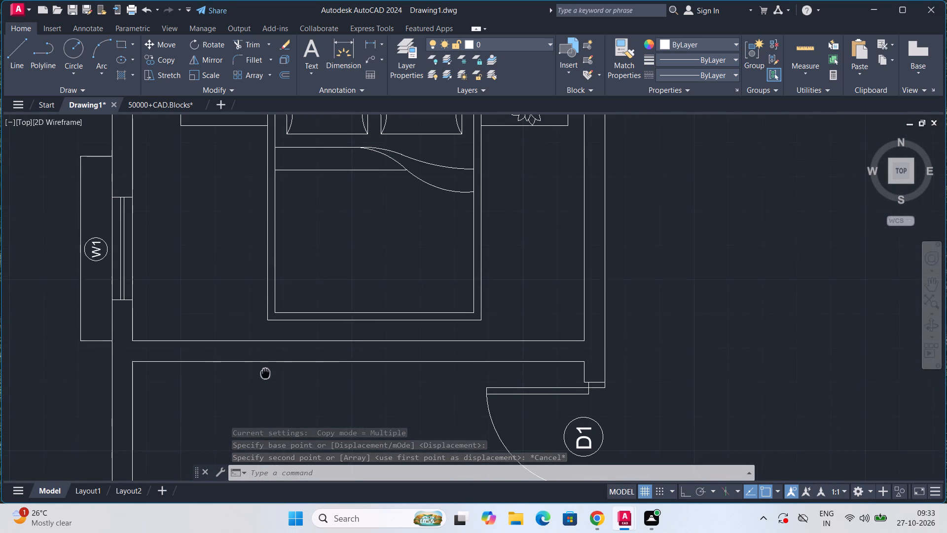
Rotate the bed block in G BEDROOM by 180° about its headboard's upper-left corner, using Ortho.
middle_drag(265, 375, 261, 383)
middle_drag(298, 284, 280, 378)
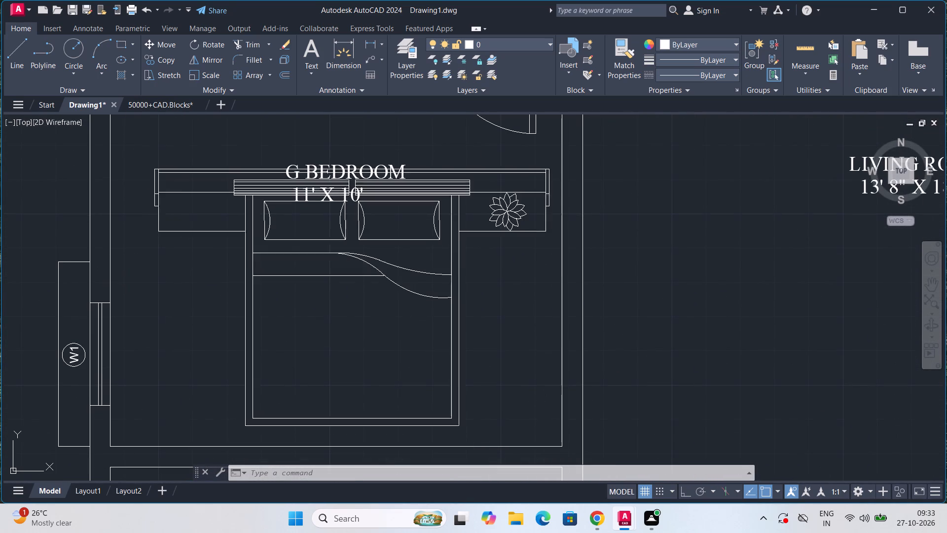
click(166, 191)
text(RO)
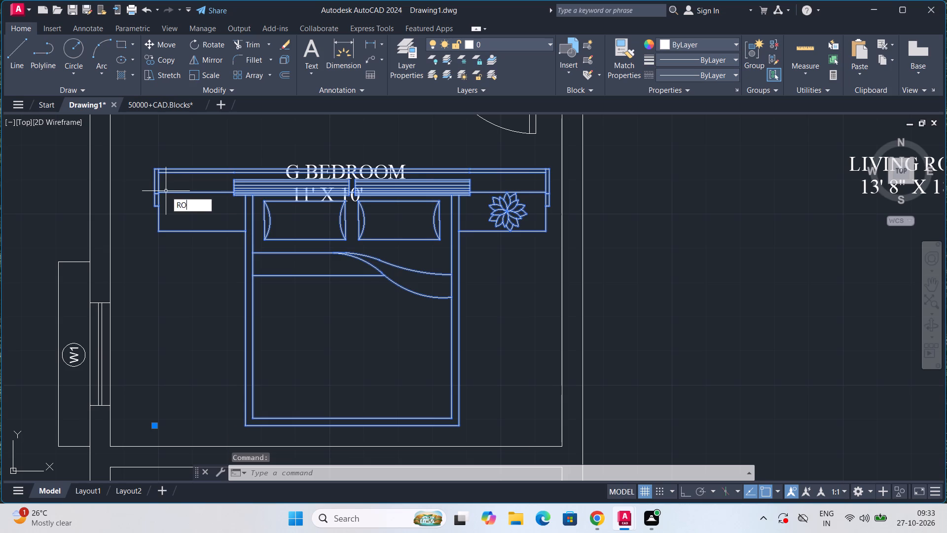
key(Return)
click(157, 170)
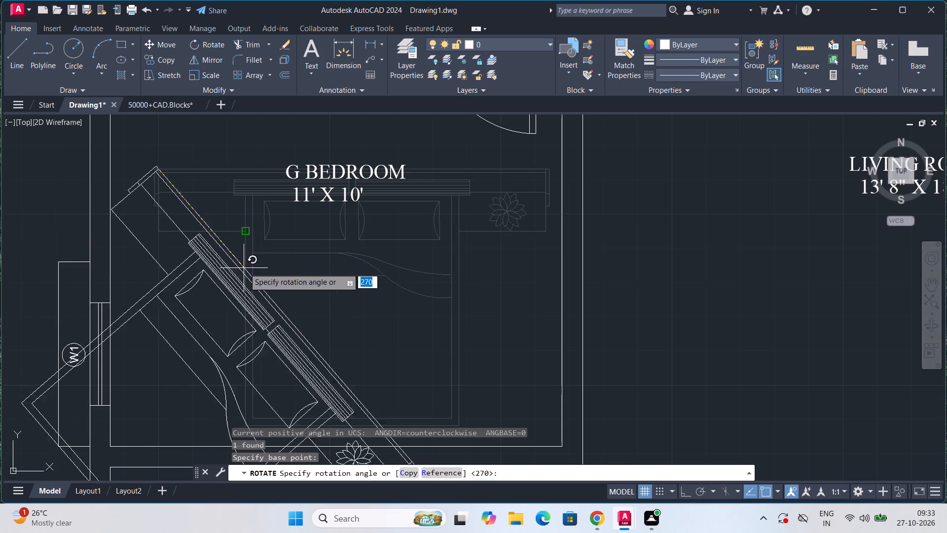
scroll(98, 232, down, 3)
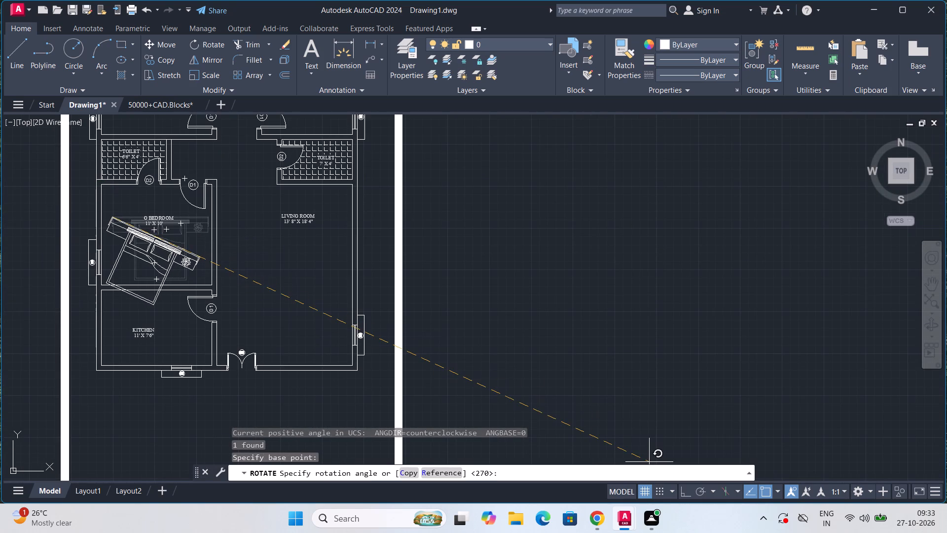
click(680, 490)
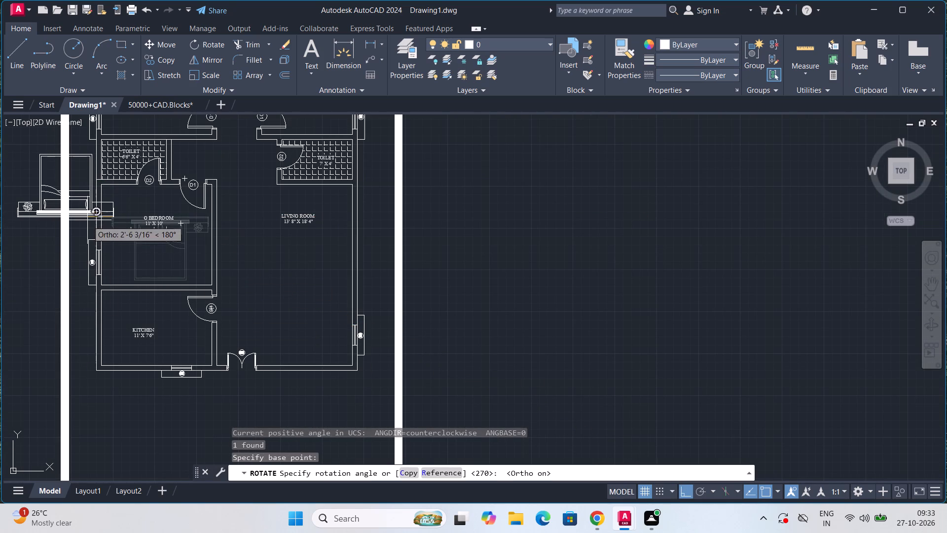
click(87, 220)
Move the rotated bed block back into G BEDROOM with Ortho off, placing its headboard along the kitchen-side wall.
scroll(90, 222, up, 3)
click(83, 188)
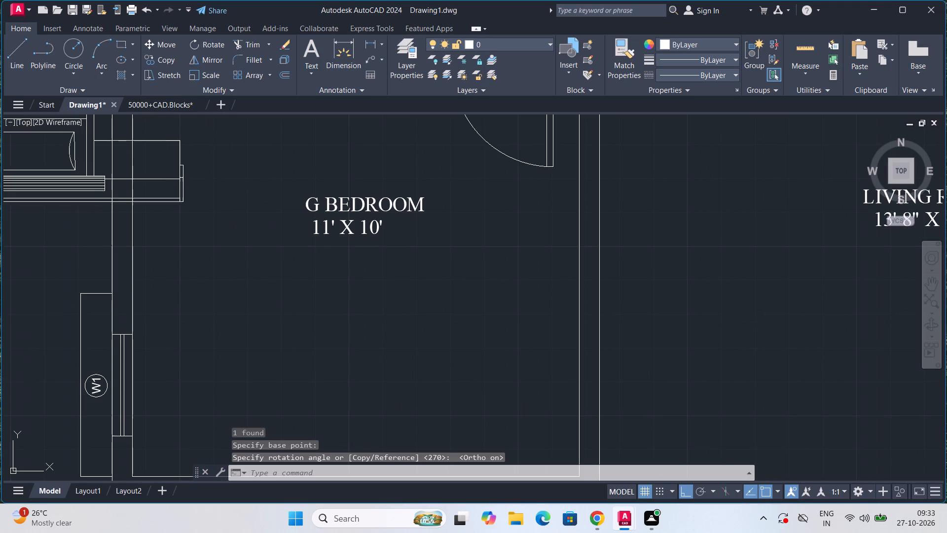
key(m)
key(Return)
scroll(83, 188, down, 2)
click(83, 188)
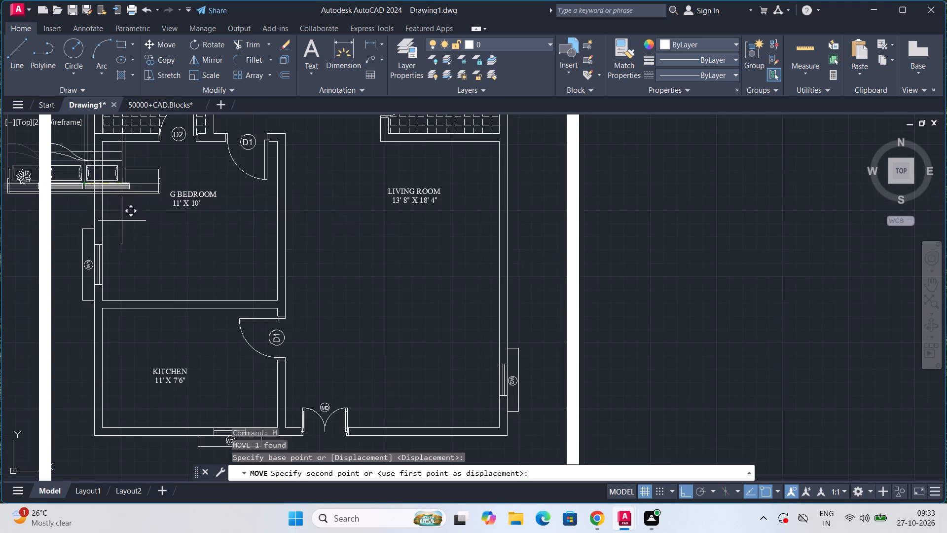
click(682, 491)
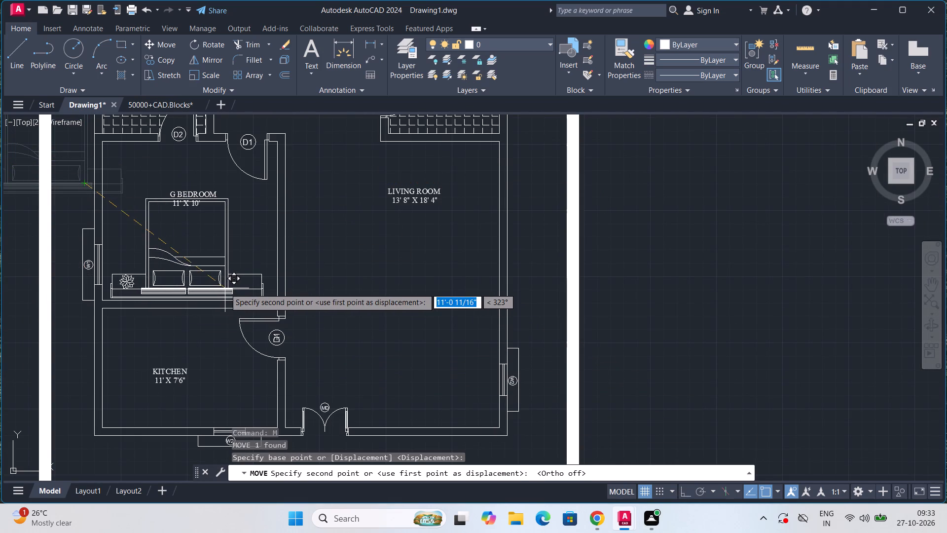
scroll(225, 288, up, 1)
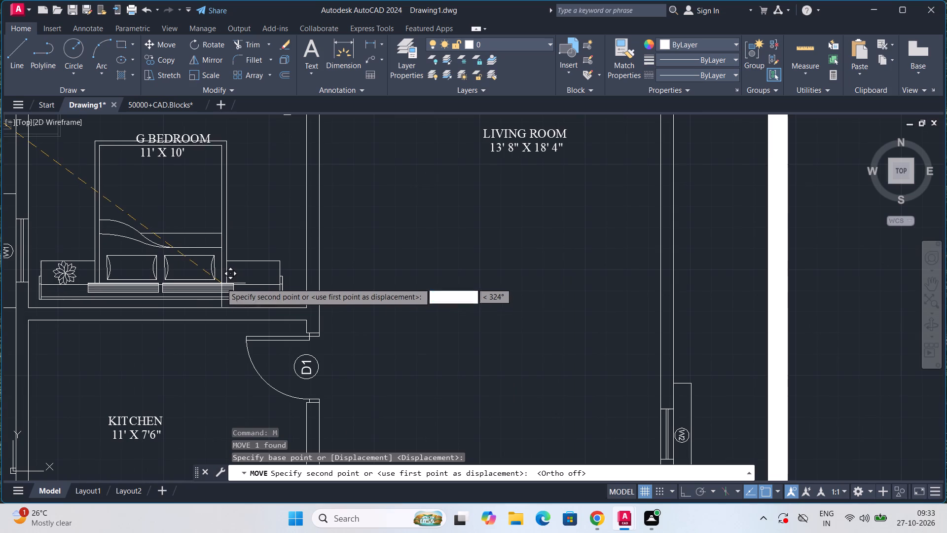
scroll(213, 290, up, 1)
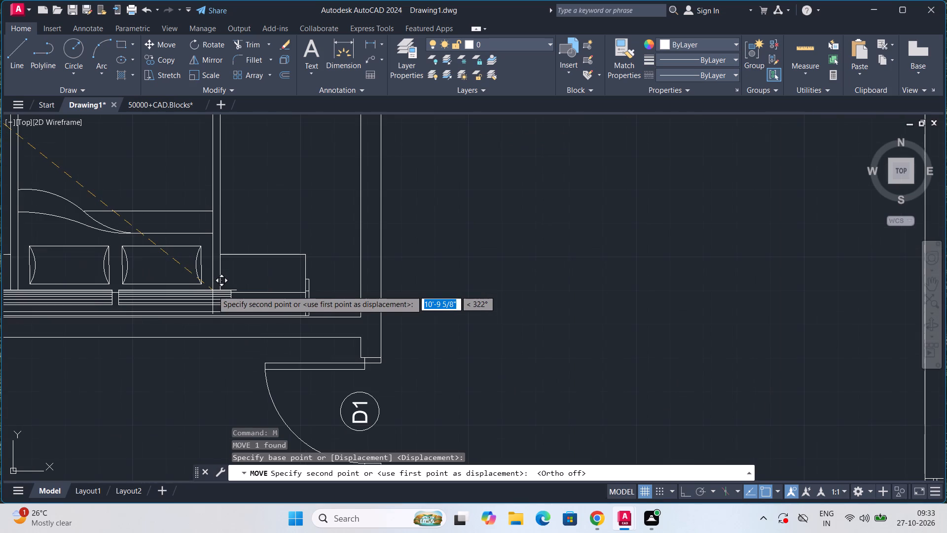
click(216, 288)
Move the G BEDROOM 11' X 10' label up into the clear space above the foot of the bed.
scroll(216, 288, down, 2)
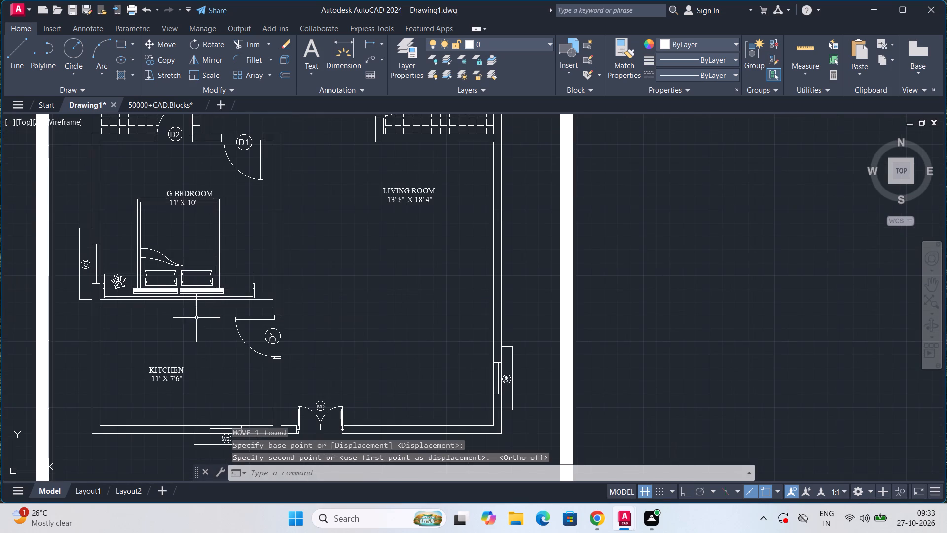
scroll(190, 304, up, 1)
middle_drag(208, 278, 309, 307)
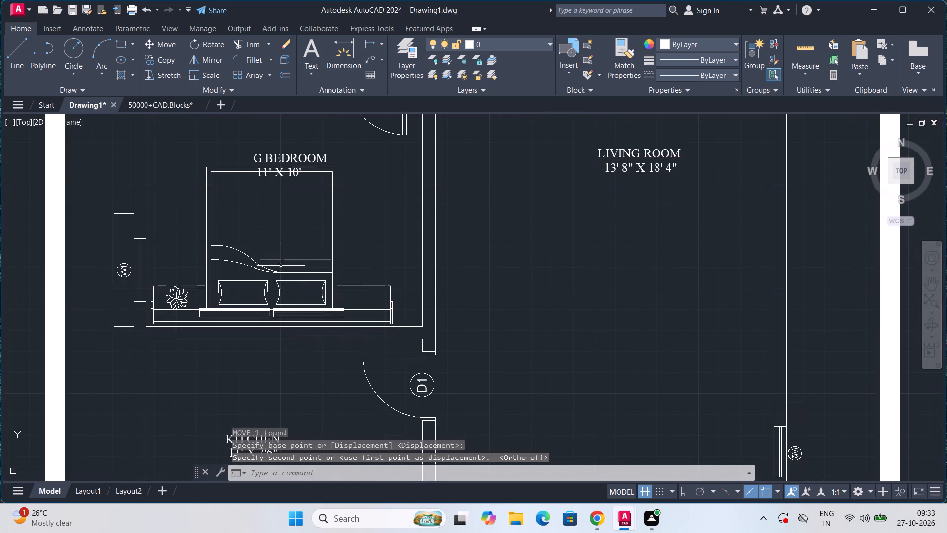
middle_drag(282, 270, 287, 328)
click(290, 217)
key(m)
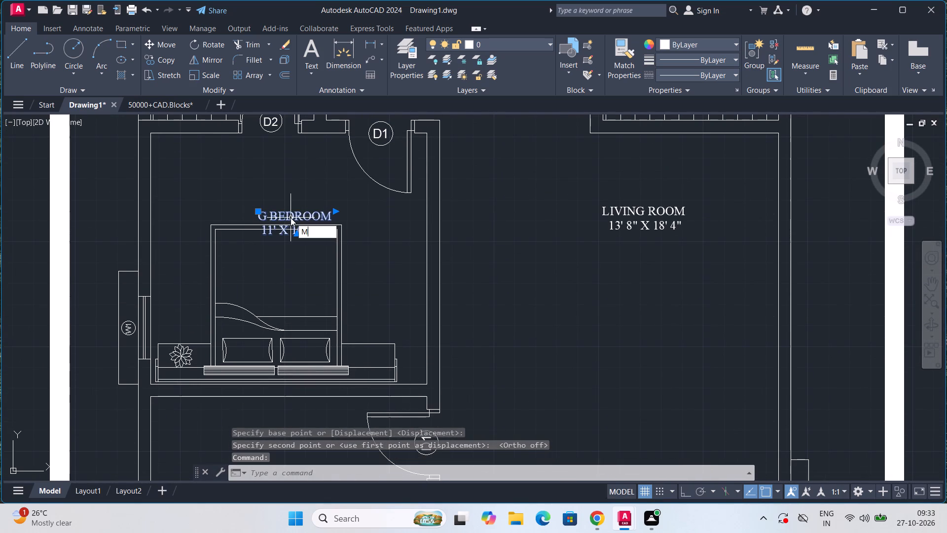
key(Return)
click(291, 218)
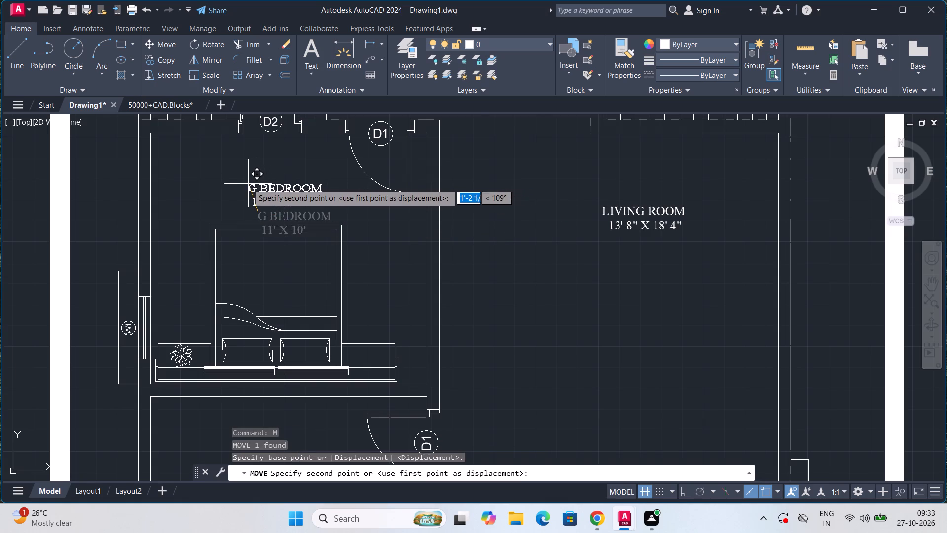
click(248, 184)
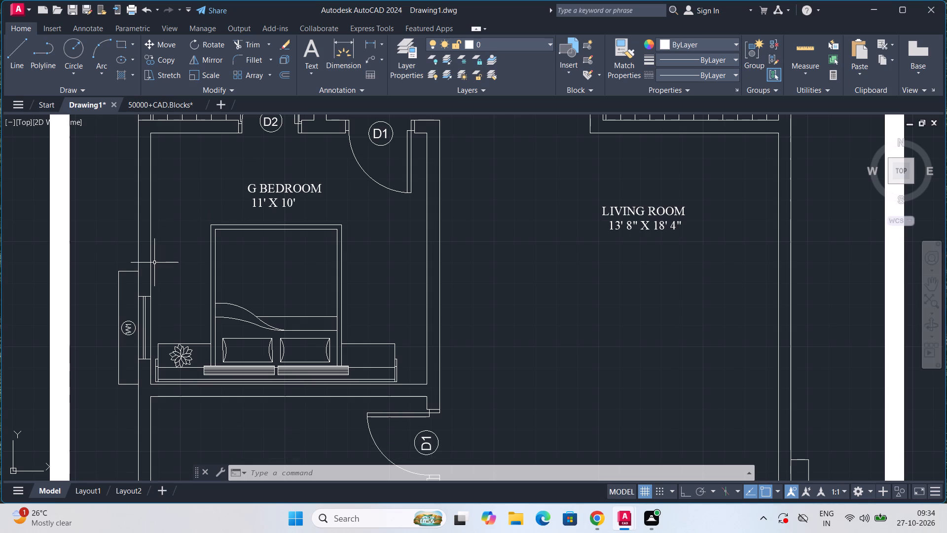
Move the G BEDROOM bed block so its headboard's lower-left corner meets the room's lower-left inner corner.
scroll(236, 253, up, 1)
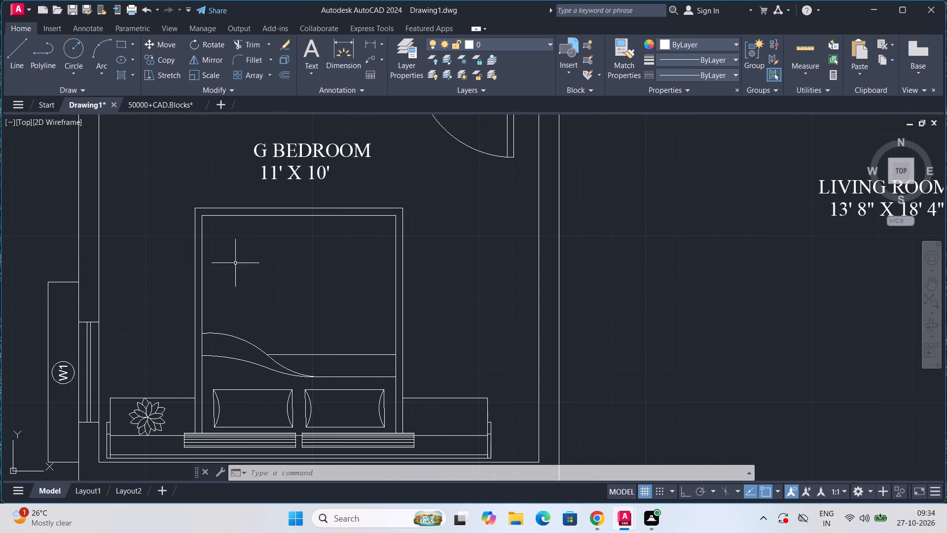
scroll(198, 281, down, 2)
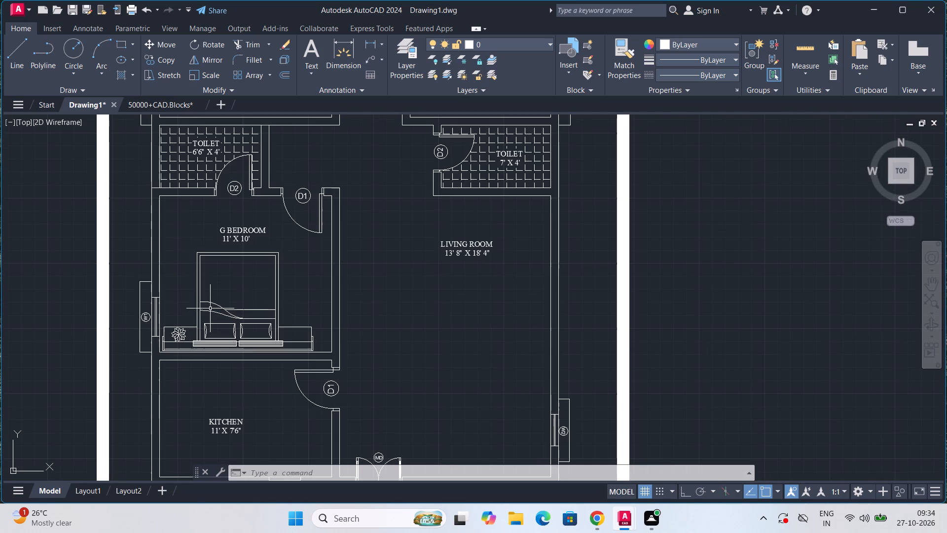
scroll(211, 308, up, 3)
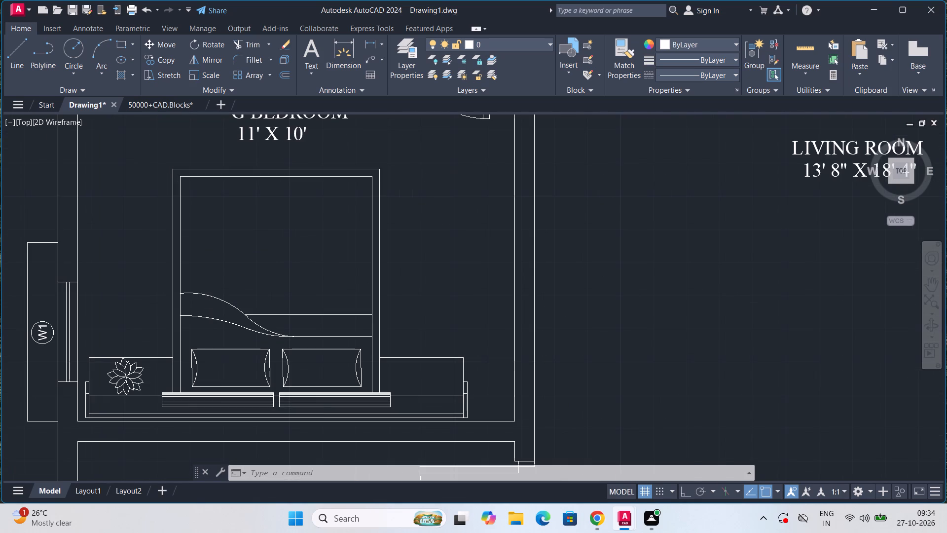
middle_drag(120, 350, 227, 256)
key(m)
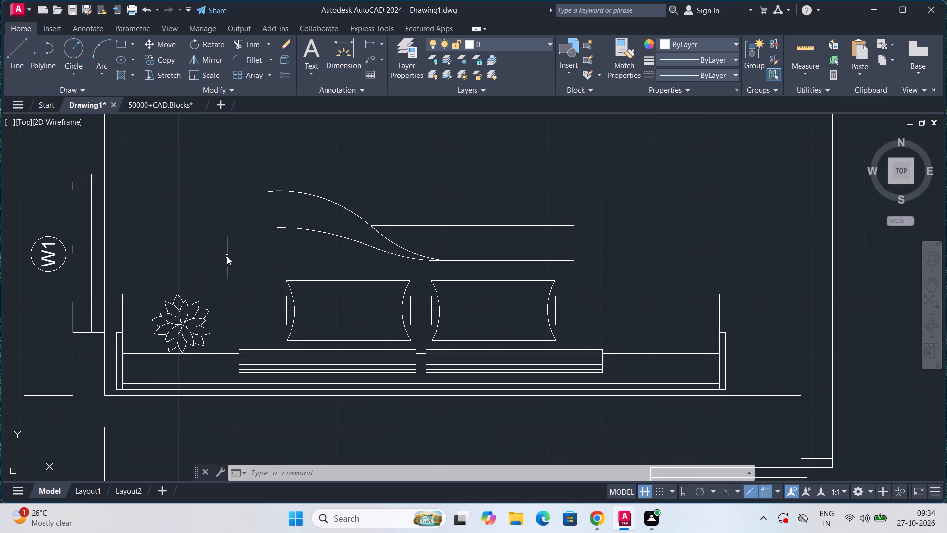
key(Return)
scroll(217, 263, up, 2)
middle_drag(217, 264, 392, 65)
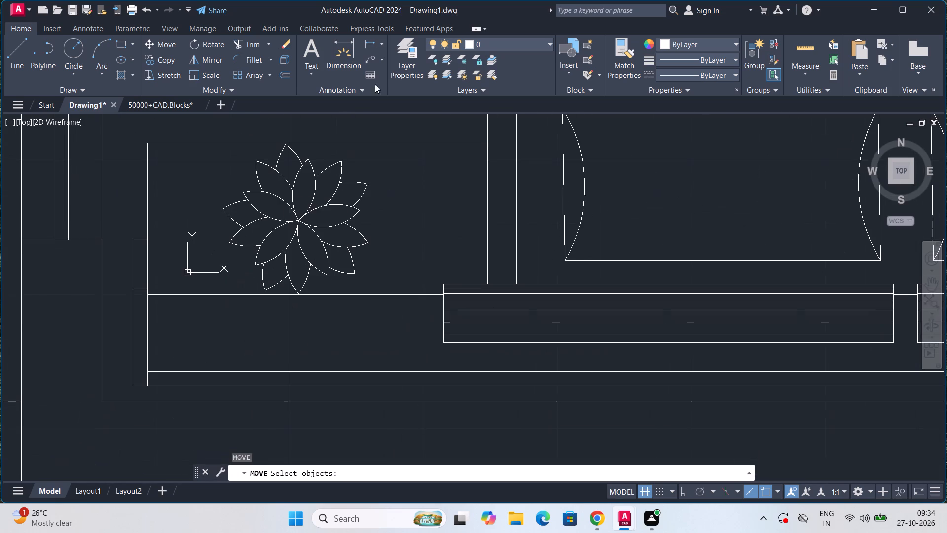
click(133, 374)
key(Return)
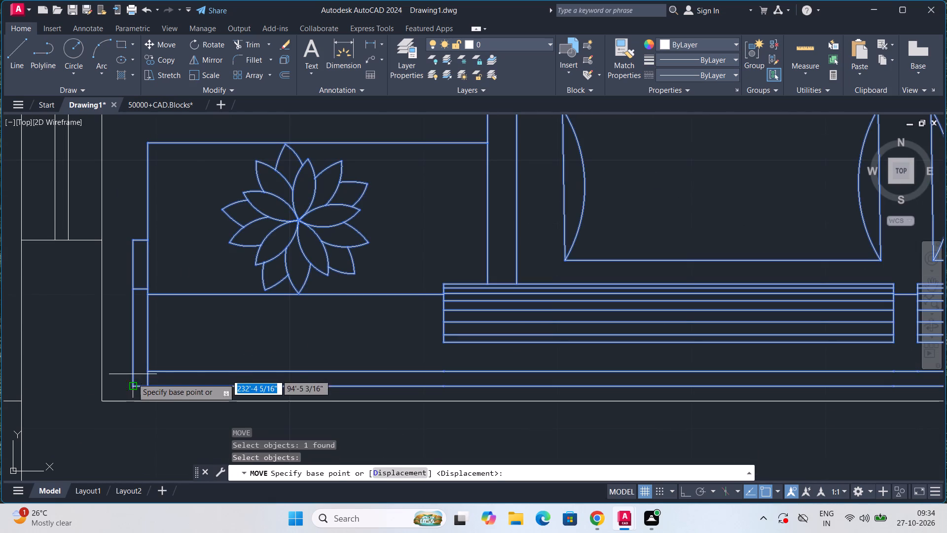
click(131, 387)
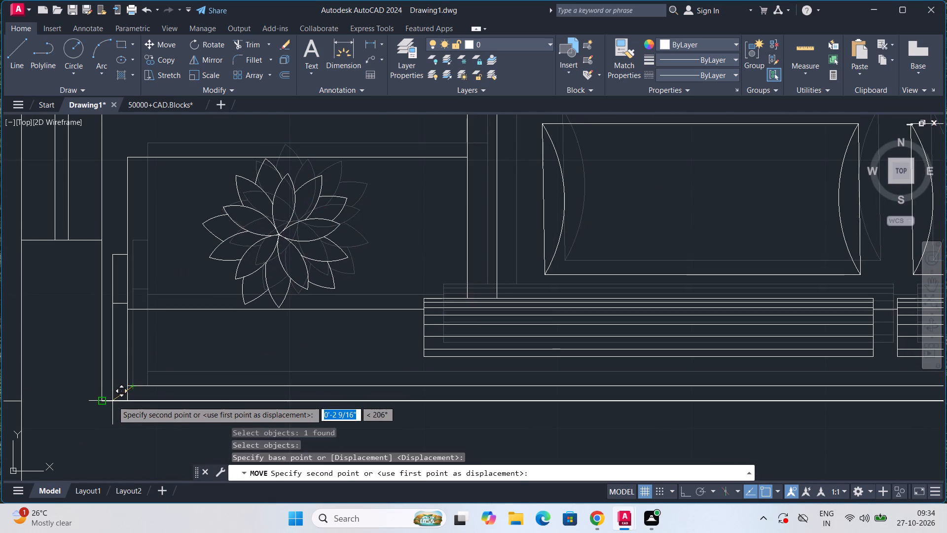
click(100, 400)
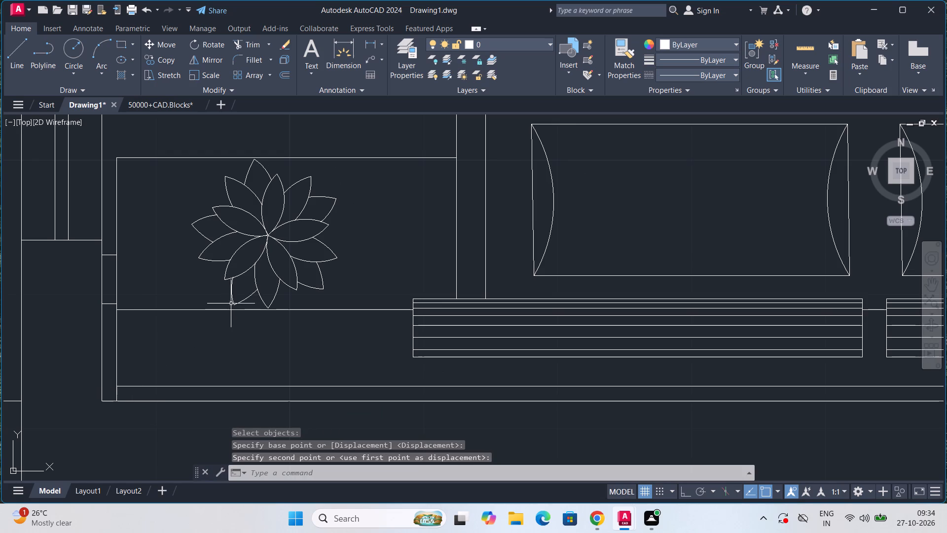
Shift the bed block slightly up and right to leave a small gap from both G BEDROOM walls.
click(122, 387)
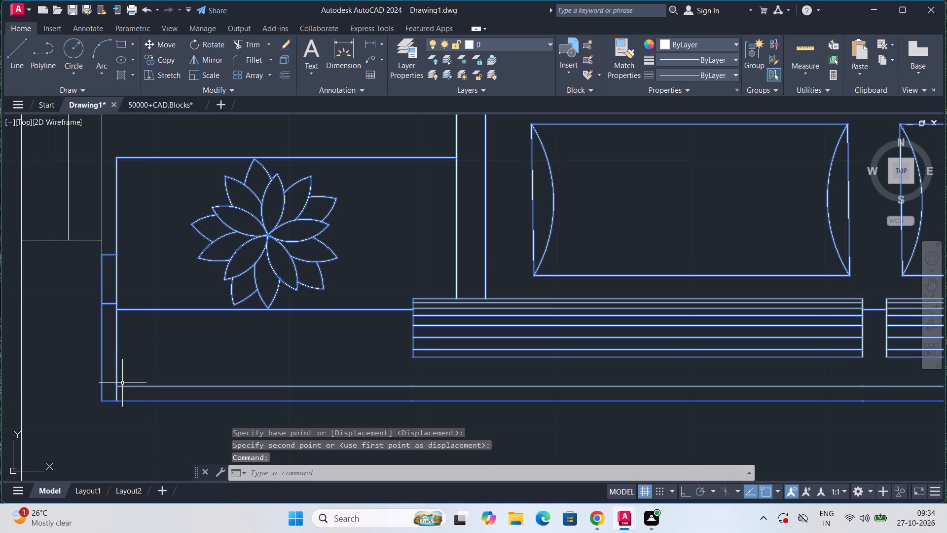
key(m)
key(Return)
click(126, 384)
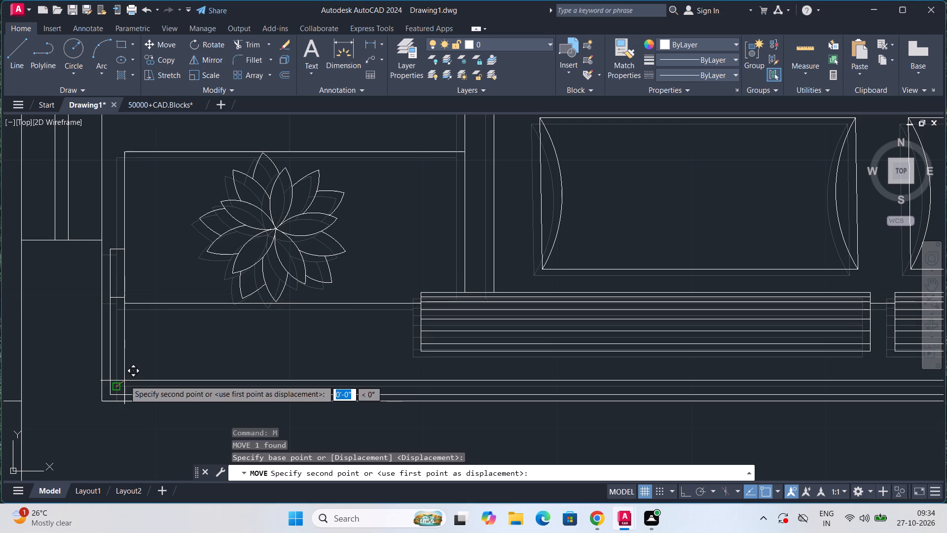
click(124, 377)
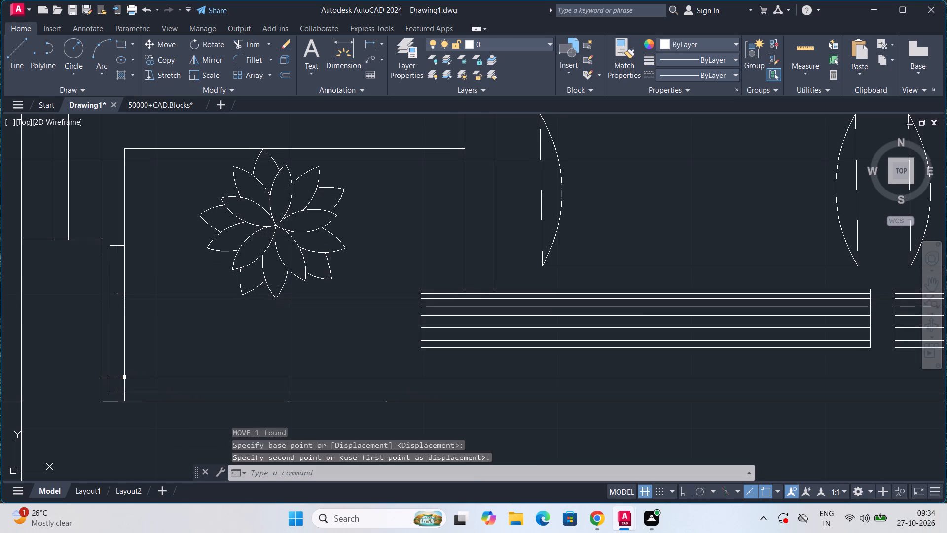
Examine the rows of the BEDS PLAN sheet in 50000+CAD.Blocks for a double bed to use in M BEDROOM.
scroll(124, 377, down, 4)
scroll(227, 278, down, 1)
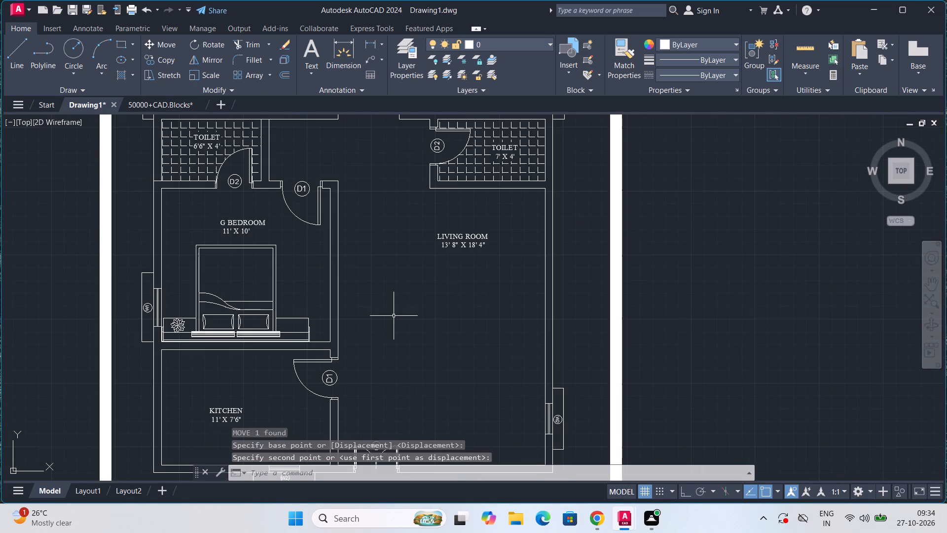
scroll(395, 316, down, 2)
scroll(382, 299, up, 2)
middle_drag(385, 289, 402, 380)
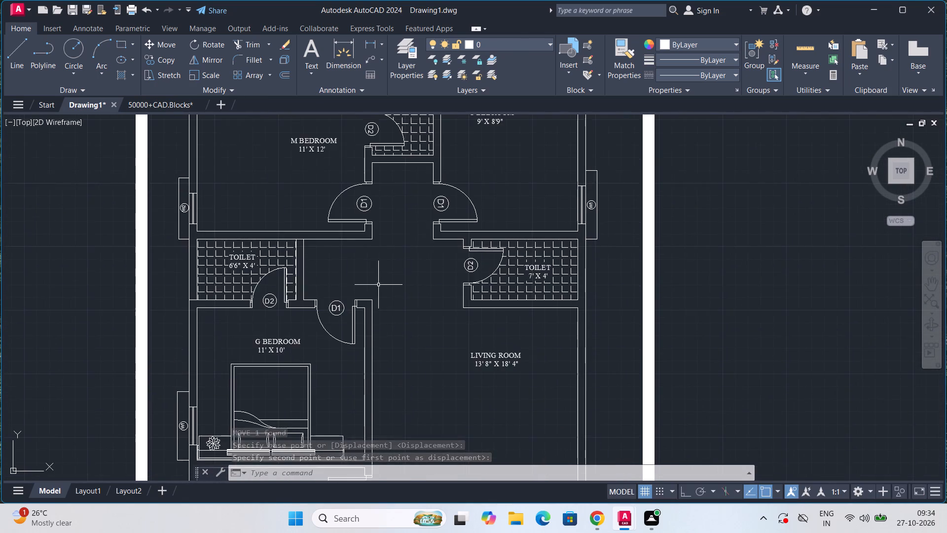
middle_drag(379, 285, 385, 355)
click(160, 100)
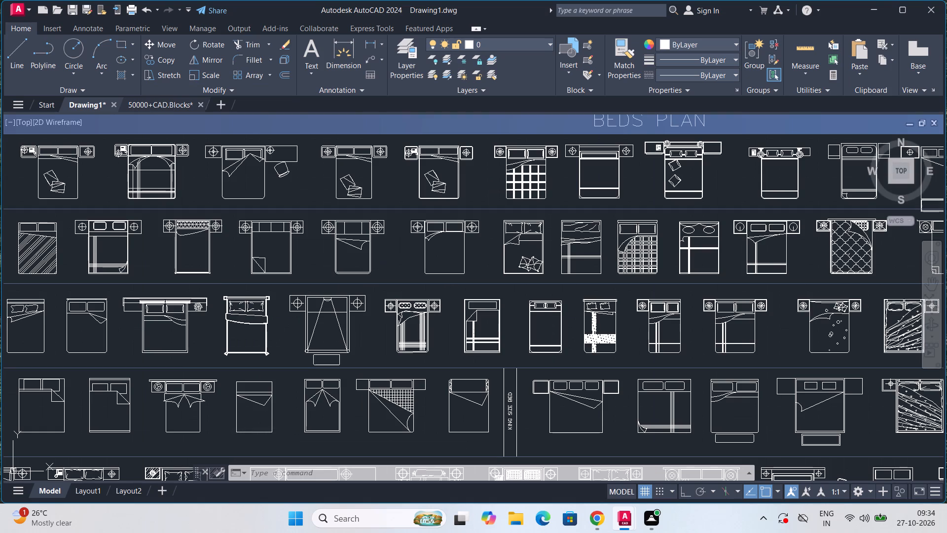
scroll(343, 279, down, 2)
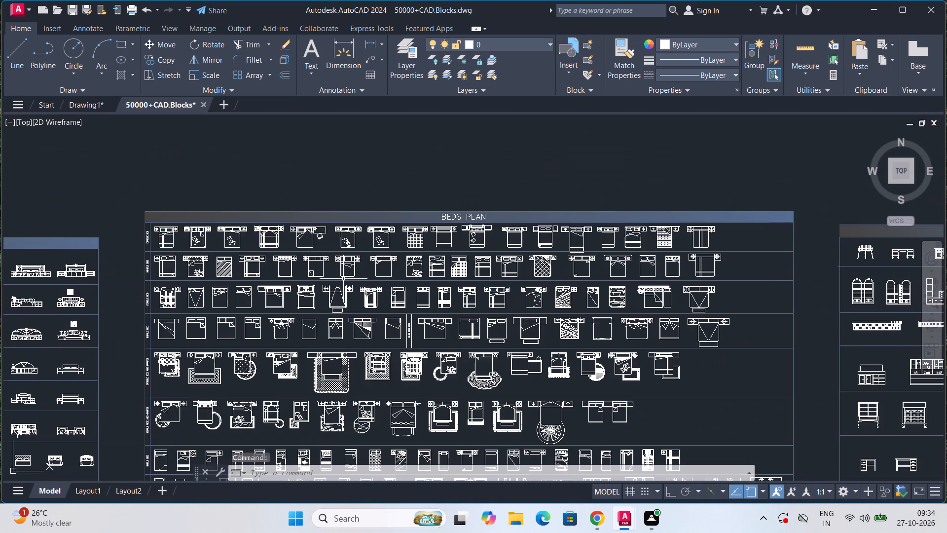
scroll(314, 237, up, 1)
scroll(296, 292, up, 1)
middle_drag(296, 292, 321, 186)
middle_drag(421, 291, 409, 234)
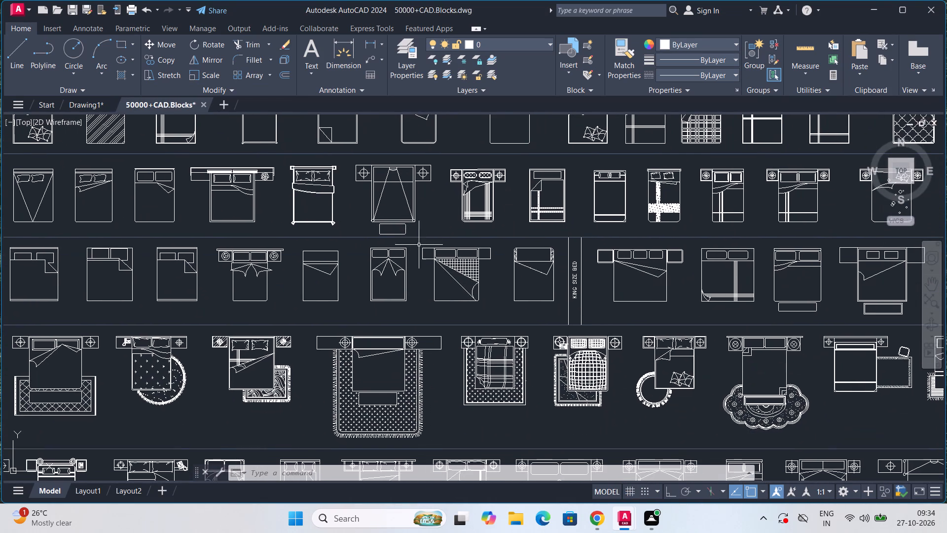
scroll(654, 379, up, 2)
Copy the double bed block with two nightstands, scattered cushions and a round fringed rug to the clipboard.
click(665, 363)
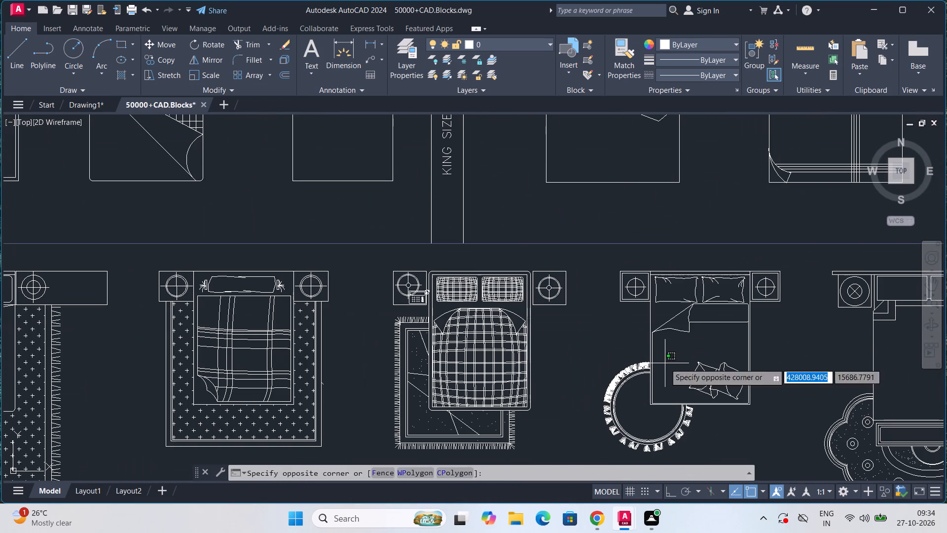
click(670, 324)
click(678, 319)
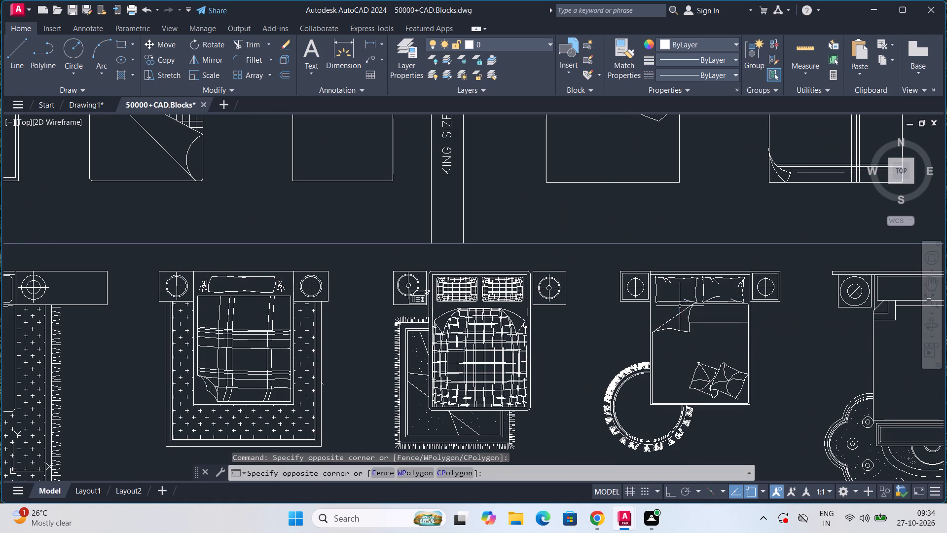
click(680, 306)
click(683, 301)
right_click(683, 301)
click(722, 246)
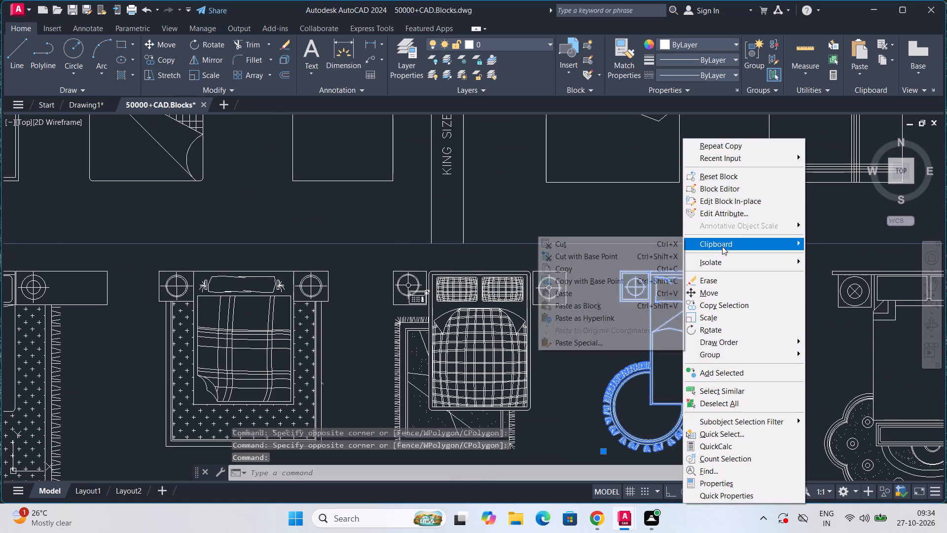
click(633, 270)
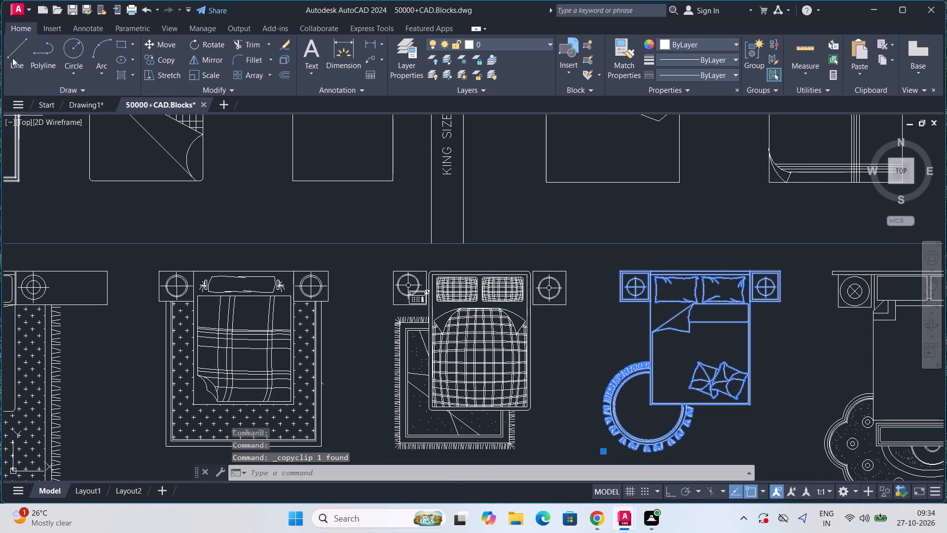
Paste the copied bed block into Drawing1, in the empty area beside the floor plan.
click(90, 99)
scroll(304, 301, down, 2)
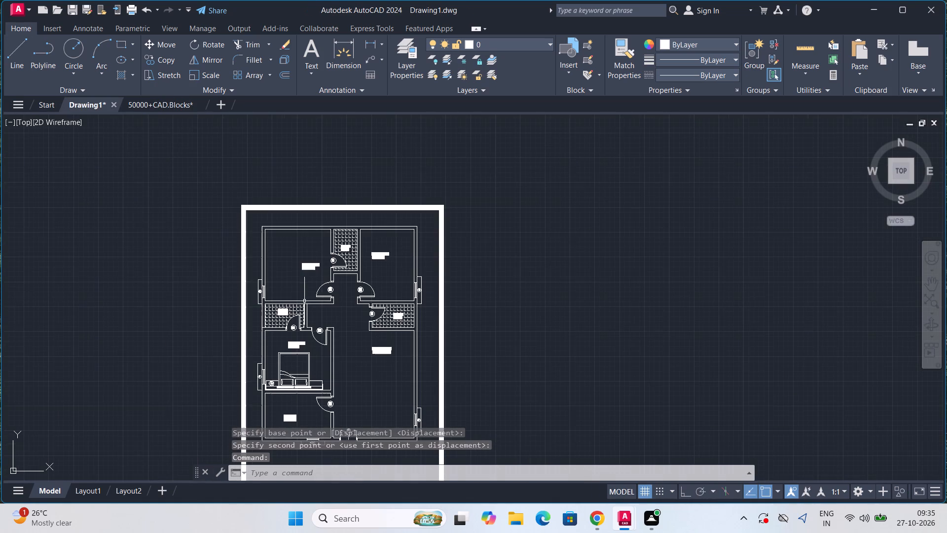
scroll(309, 293, up, 3)
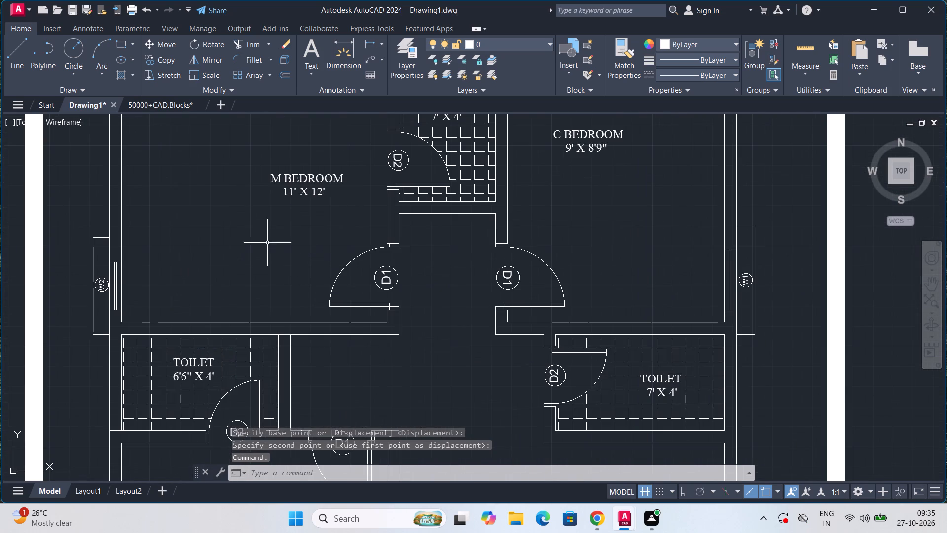
right_click(248, 233)
click(266, 271)
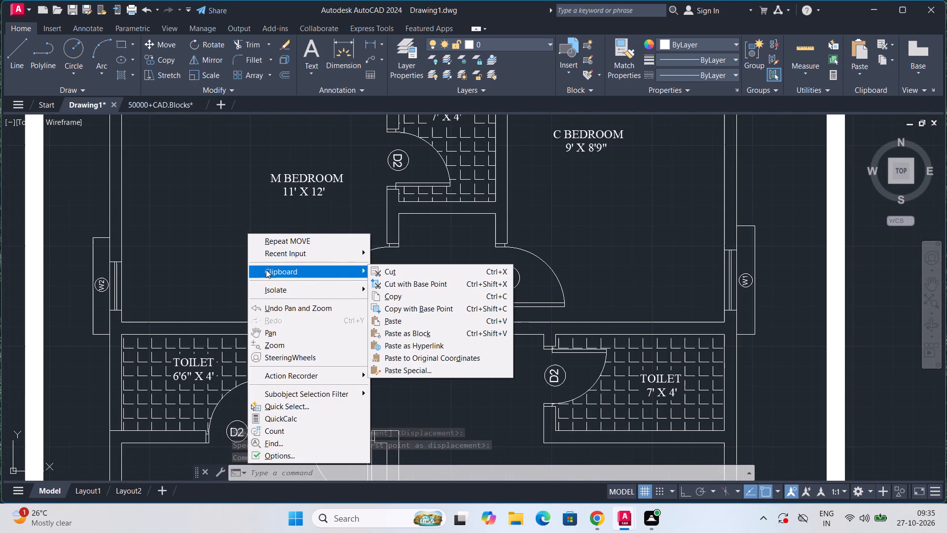
click(387, 320)
scroll(376, 302, down, 5)
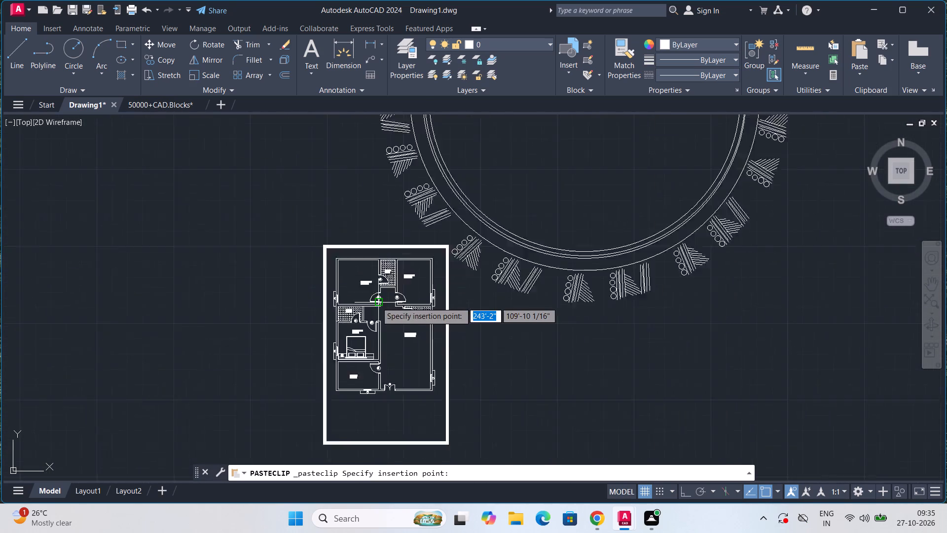
scroll(468, 298, down, 4)
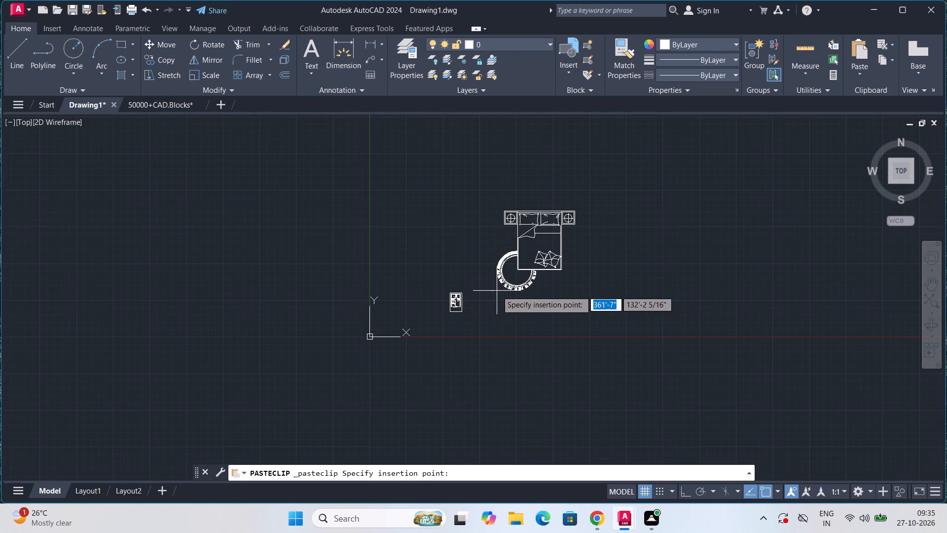
click(497, 290)
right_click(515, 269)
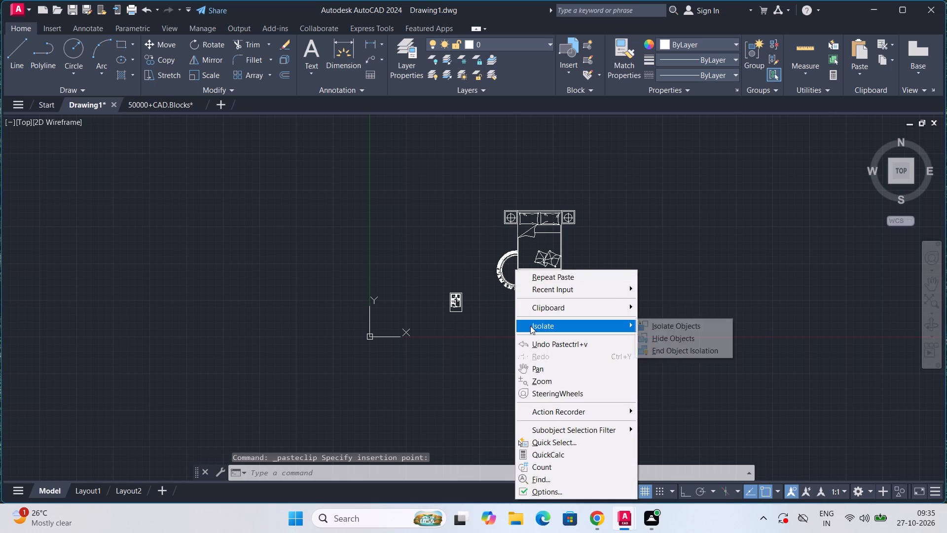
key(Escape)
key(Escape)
Scale the pasted bed block down freehand by a factor of about 1/16, close to the floor plan's size.
click(516, 268)
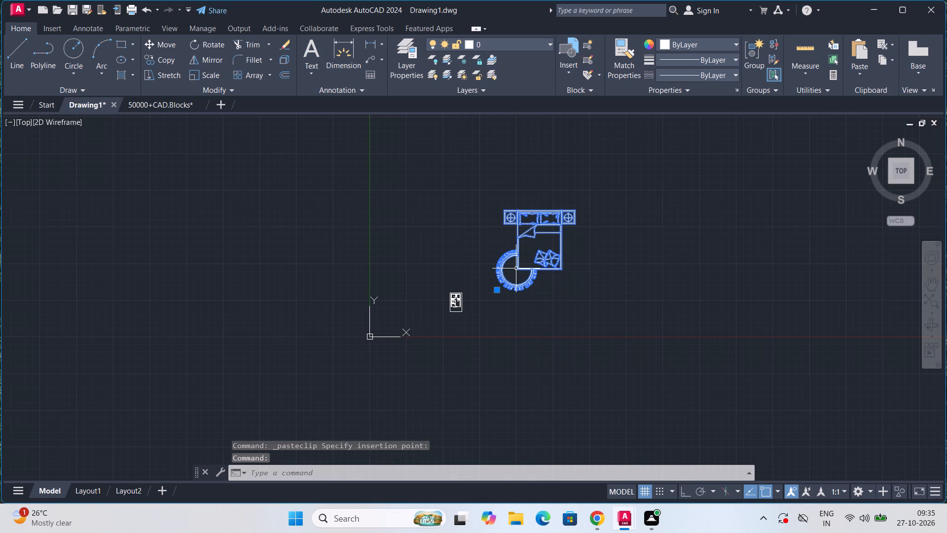
text(SC)
key(Return)
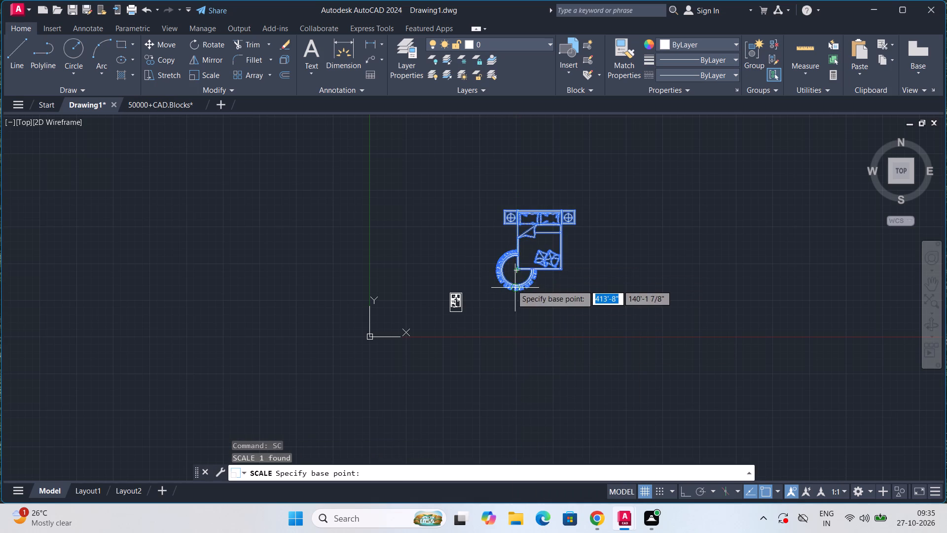
click(511, 285)
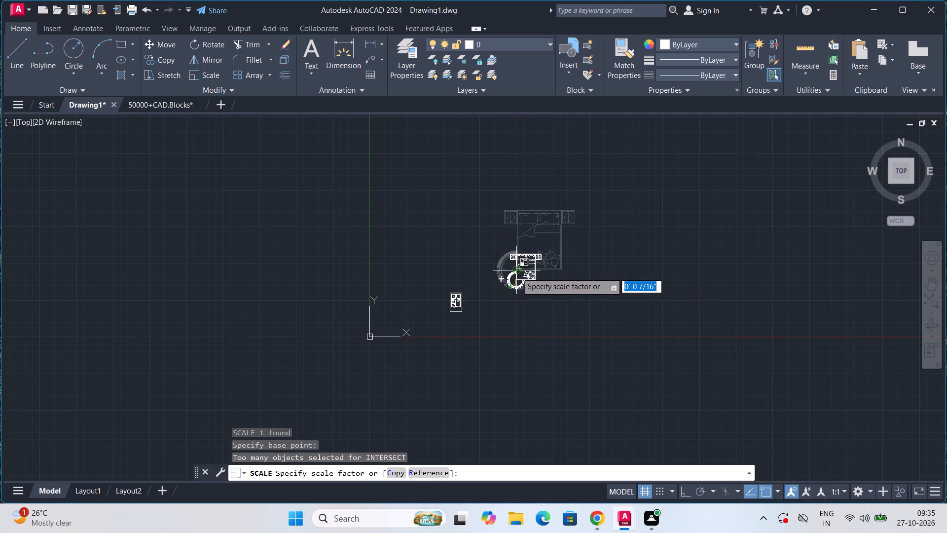
scroll(521, 275, up, 3)
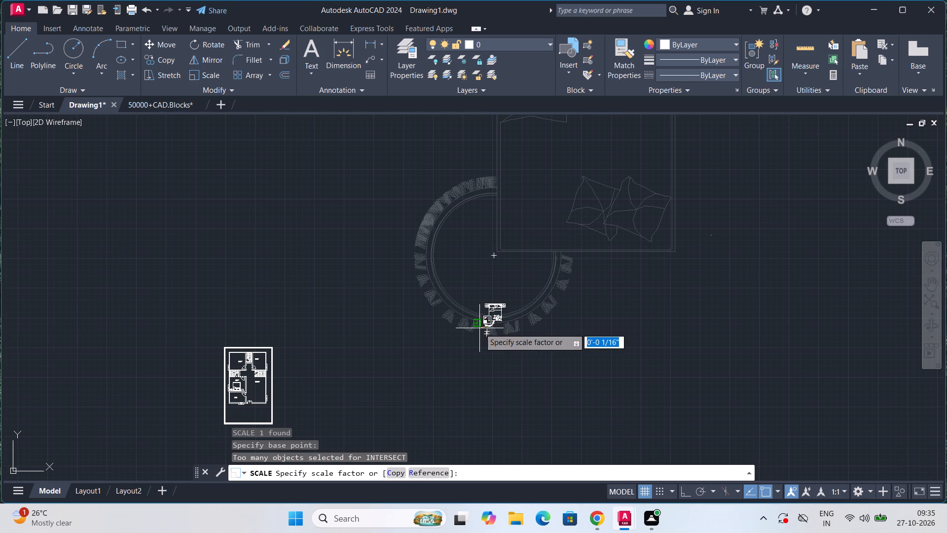
click(479, 328)
Move the reduced bed block into M BEDROOM, beside the W2 window wall.
click(489, 319)
key(m)
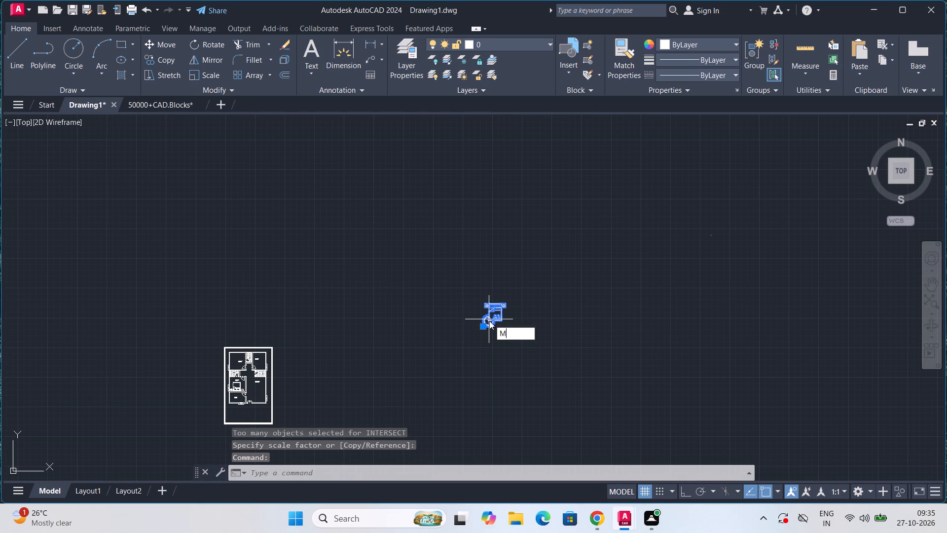
key(Return)
click(489, 321)
scroll(194, 372, up, 4)
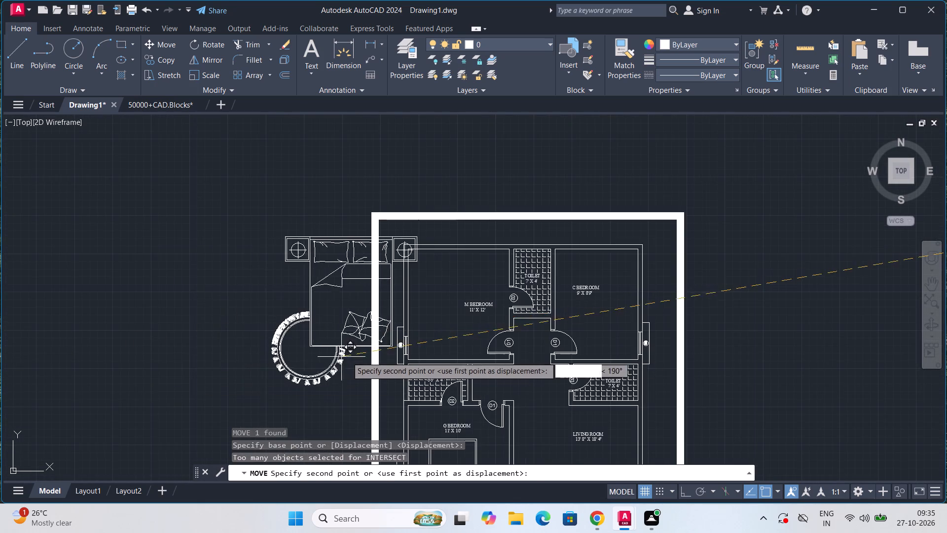
scroll(378, 357, up, 2)
click(534, 337)
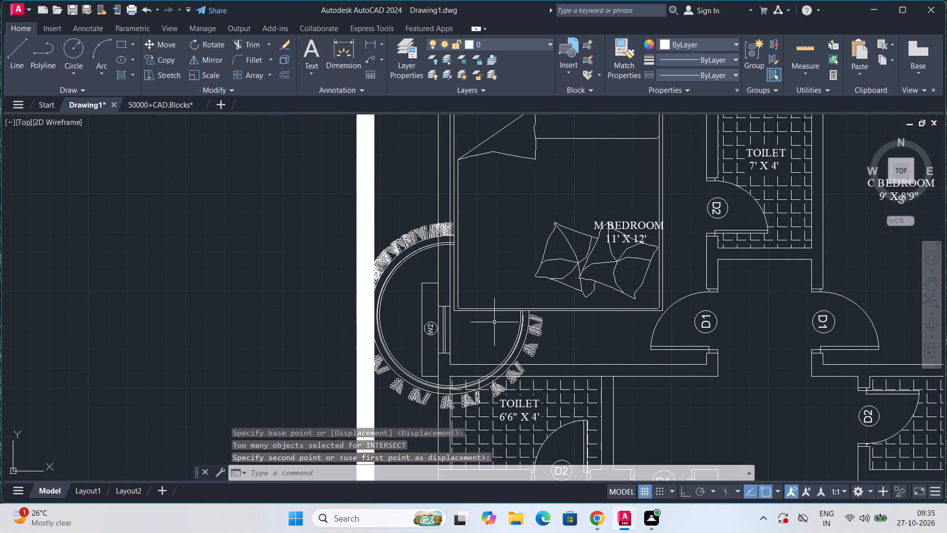
Scale the bed block down again freehand, to about half its size, so it fits within M BEDROOM.
click(490, 309)
key(s)
key(c)
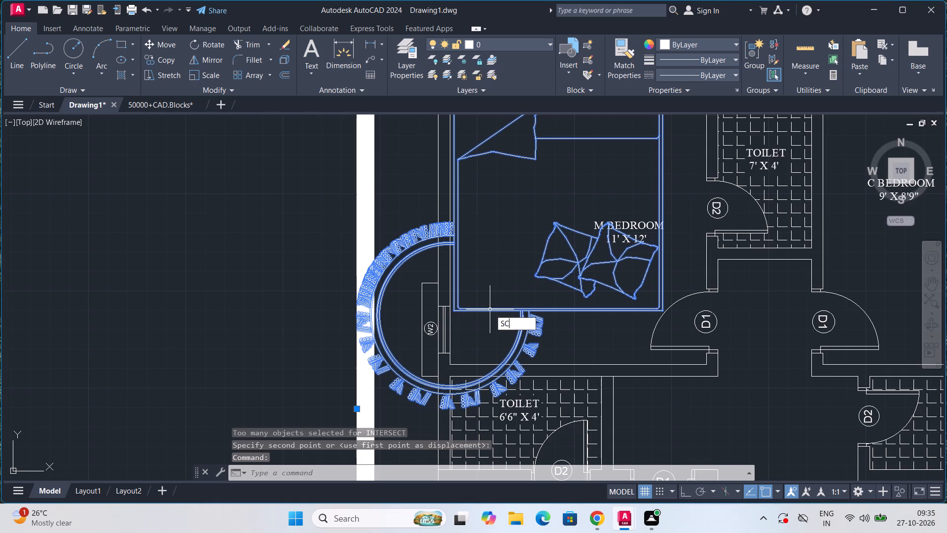
key(Return)
click(490, 309)
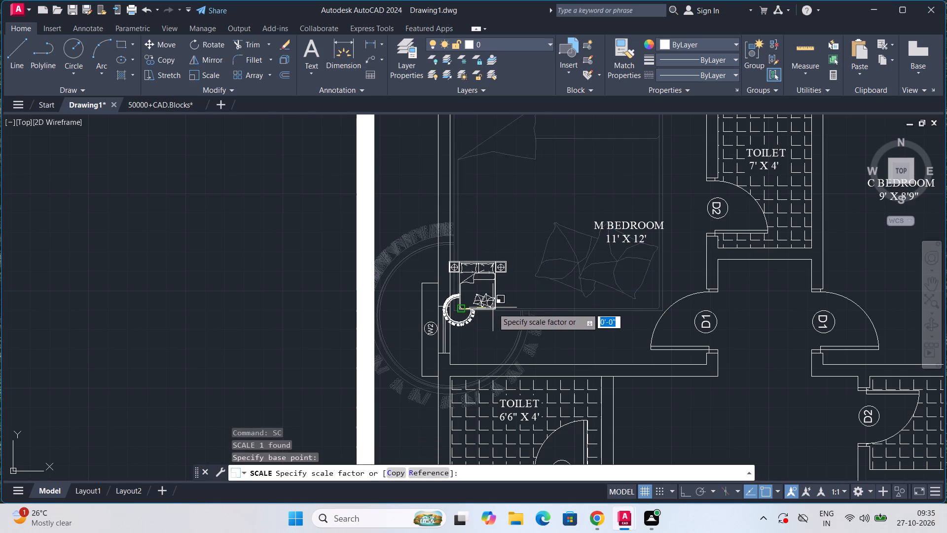
click(546, 271)
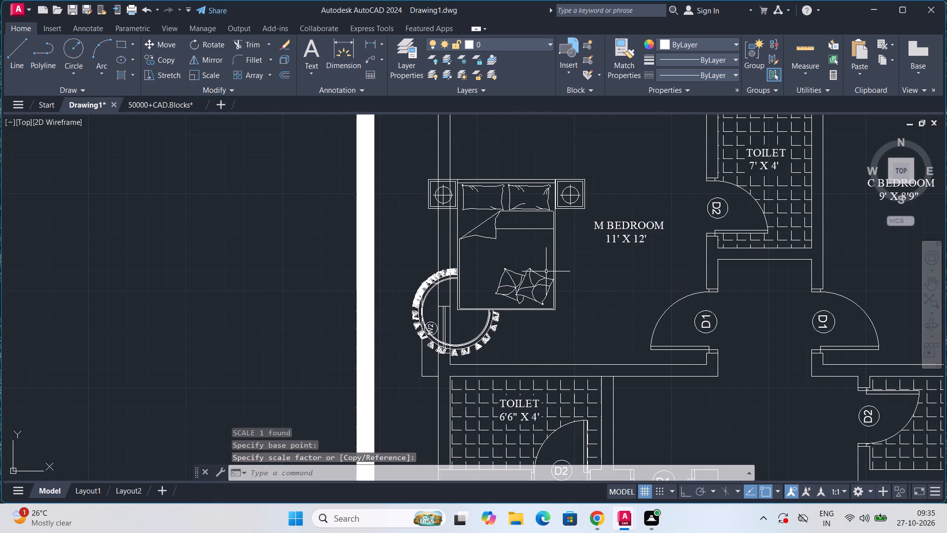
Rotate the bed block 90° counterclockwise about its right nightstand's outer edge with Ortho on, so the headboard faces the W2 window wall.
scroll(546, 271, down, 1)
scroll(545, 257, up, 2)
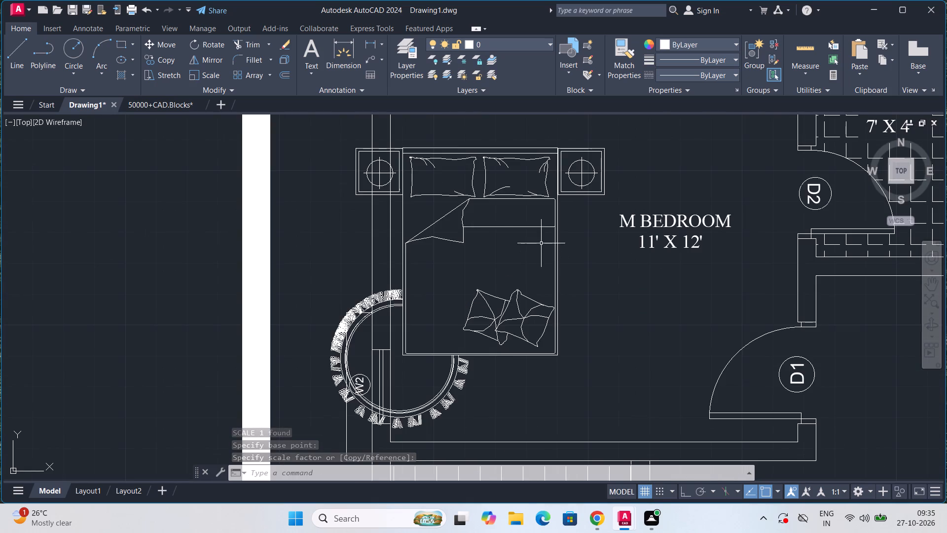
click(594, 152)
key(r)
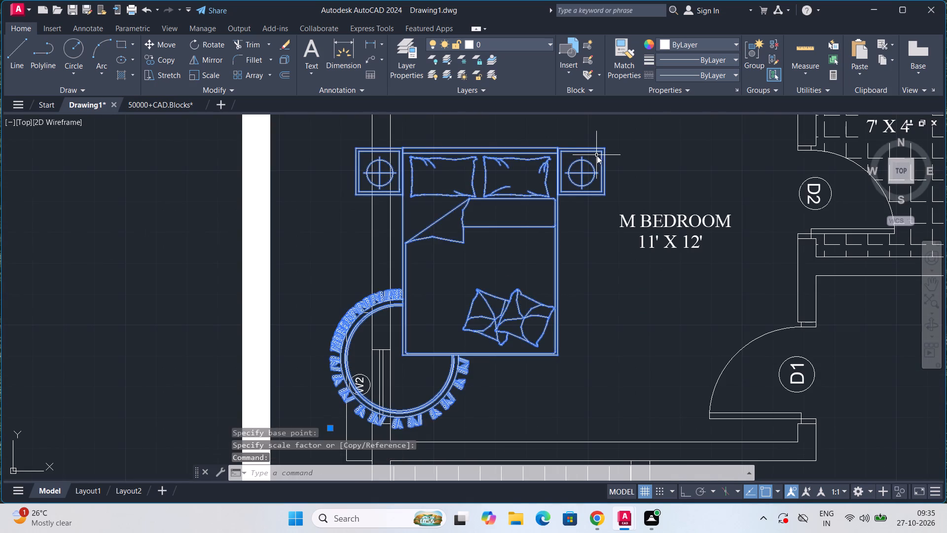
key(o)
key(Return)
click(603, 162)
scroll(567, 159, down, 1)
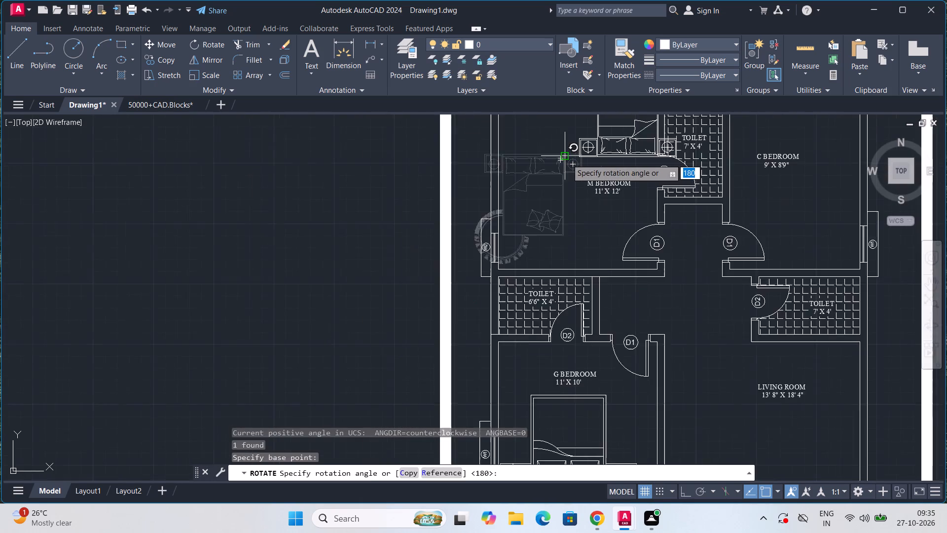
scroll(567, 159, down, 2)
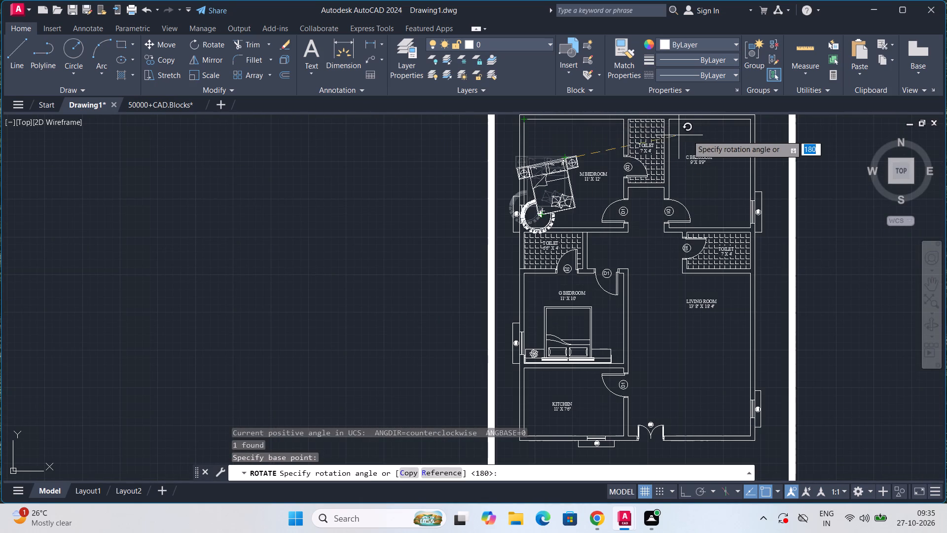
click(690, 494)
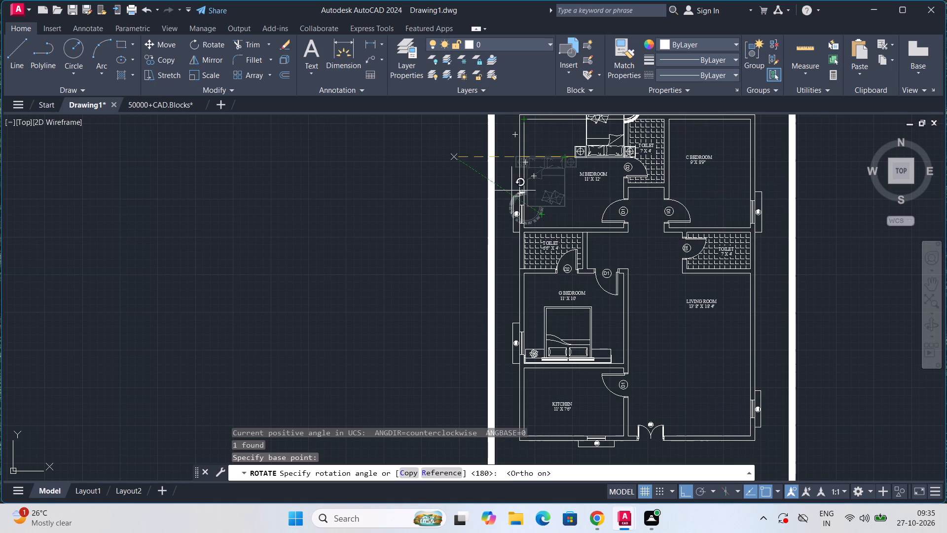
scroll(517, 205, down, 2)
middle_drag(517, 205, 510, 311)
scroll(508, 308, up, 3)
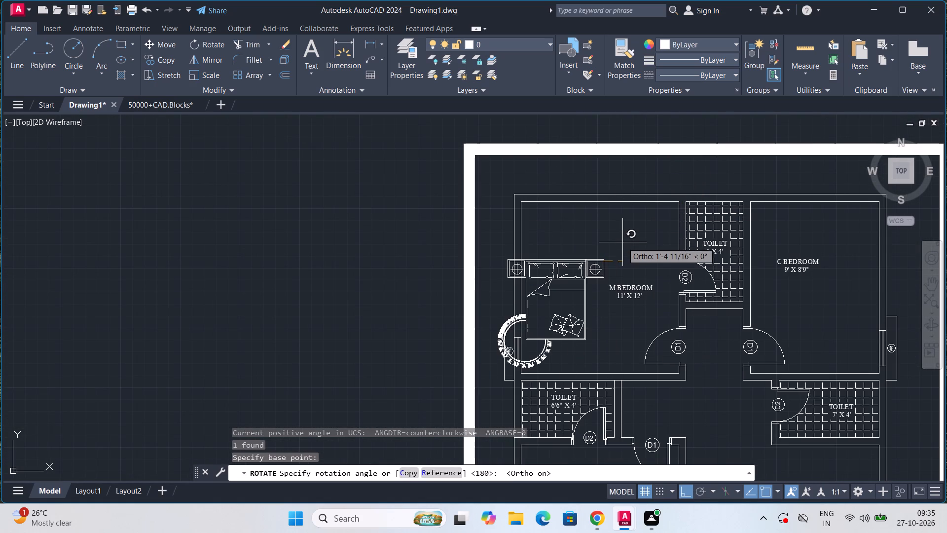
click(623, 222)
Move the rotated bed block by its upper nightstand's outer corner into M BEDROOM's upper-left corner, with Ortho off for placement.
scroll(635, 281, up, 2)
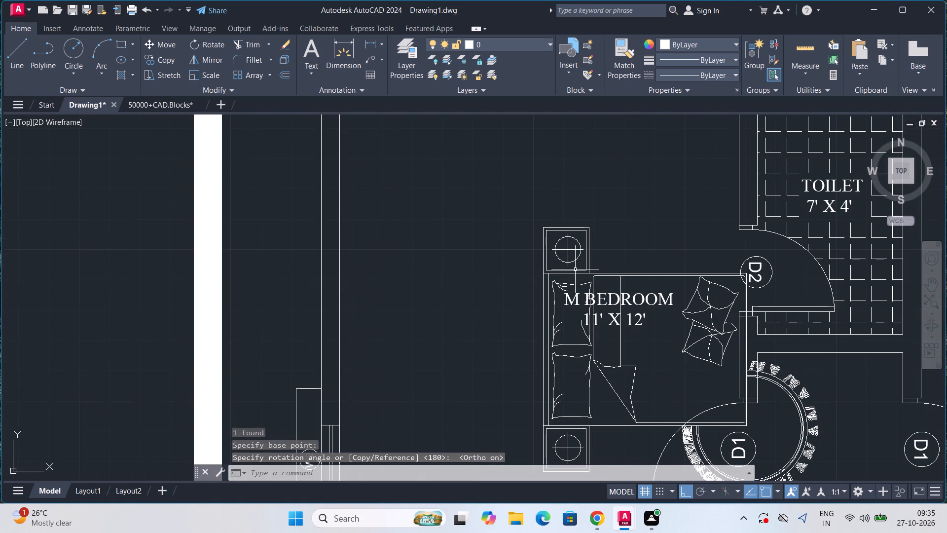
click(573, 253)
click(573, 248)
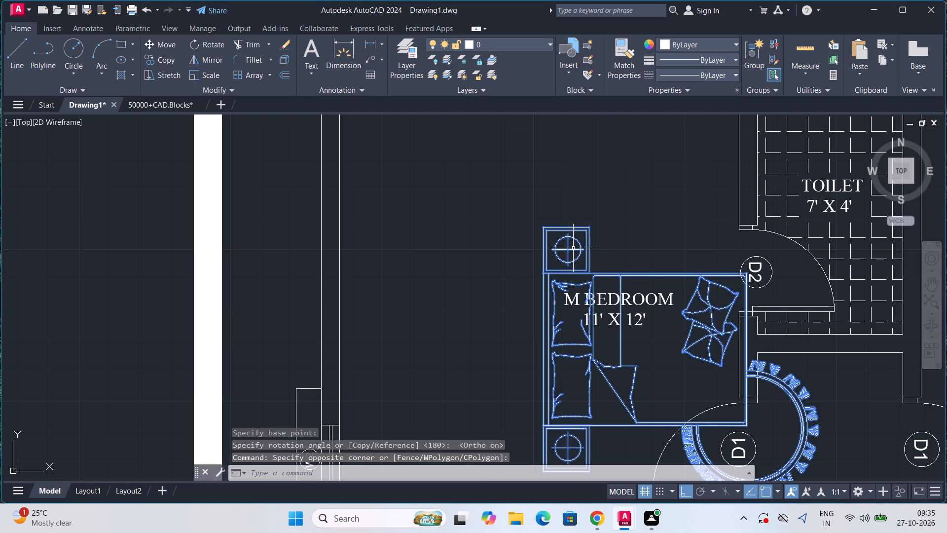
key(m)
key(Return)
click(543, 226)
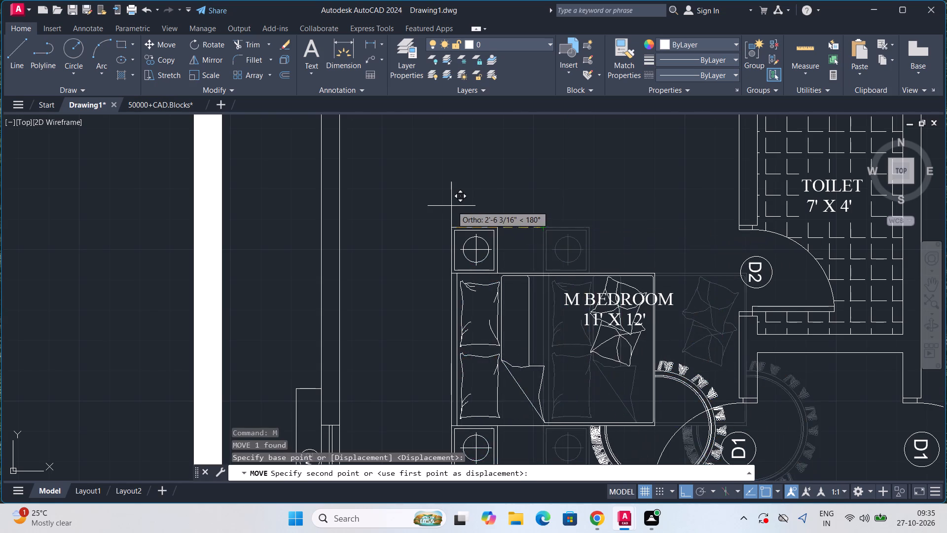
scroll(451, 206, down, 1)
middle_drag(451, 206, 481, 261)
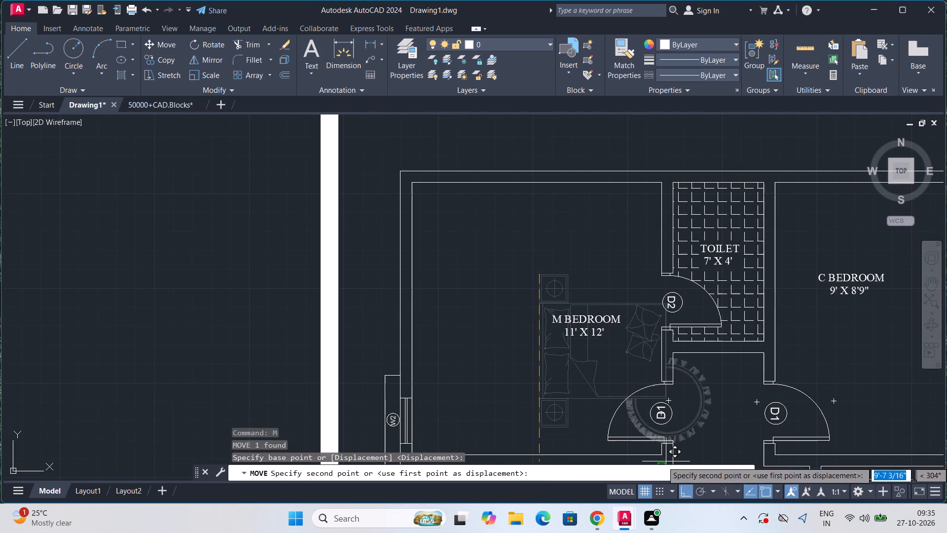
click(682, 487)
scroll(445, 223, up, 2)
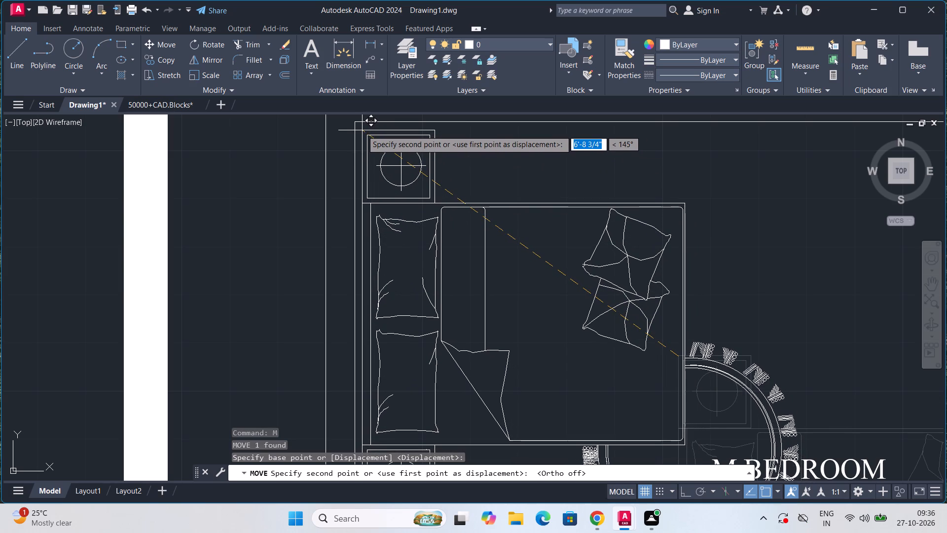
click(362, 129)
scroll(395, 190, down, 3)
scroll(429, 249, up, 1)
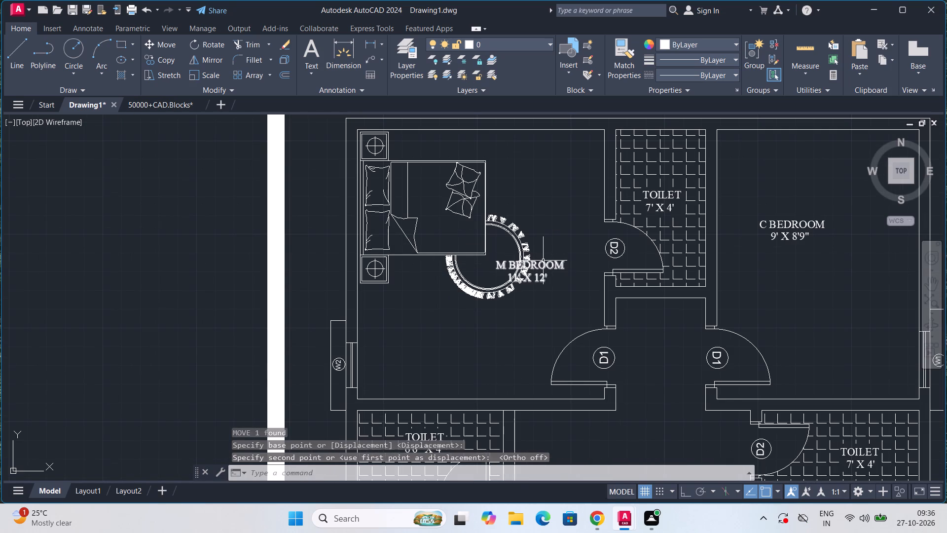
Move the M BEDROOM label clear of the bed, into the space between the bed and the toilet wall.
click(544, 260)
key(m)
key(Return)
click(545, 261)
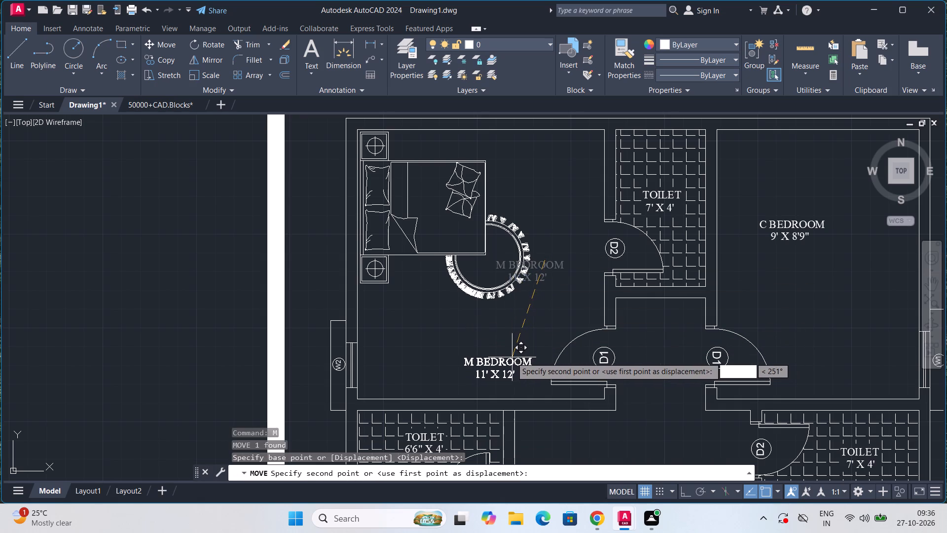
click(572, 179)
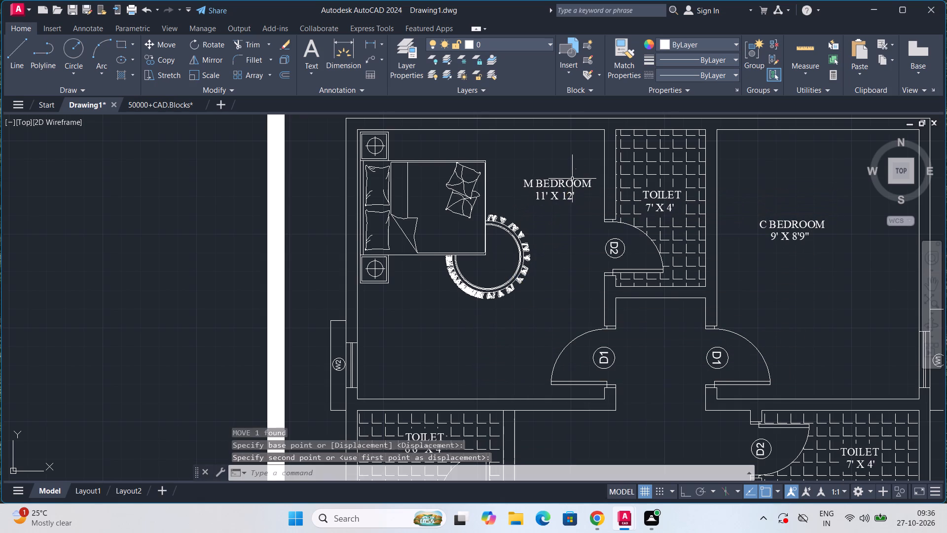
Scale the M BEDROOM bed block up freehand by about a fifth, from its upper nightstand's outer corner.
click(474, 253)
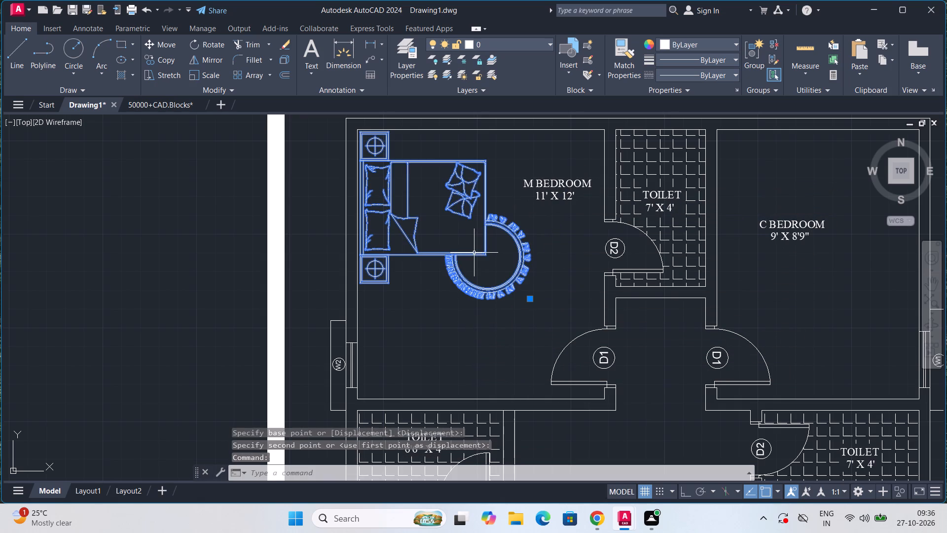
text(SC)
key(Return)
scroll(377, 142, up, 2)
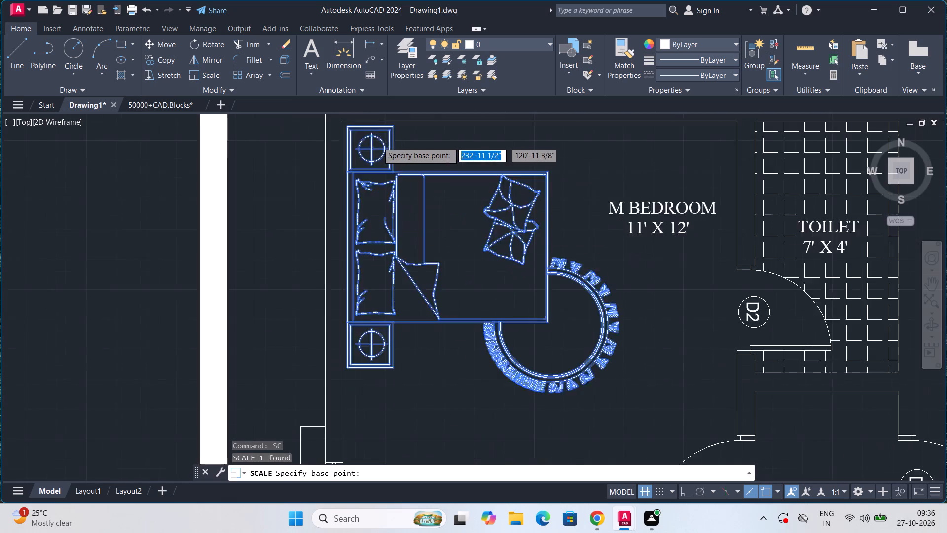
middle_drag(363, 136, 379, 179)
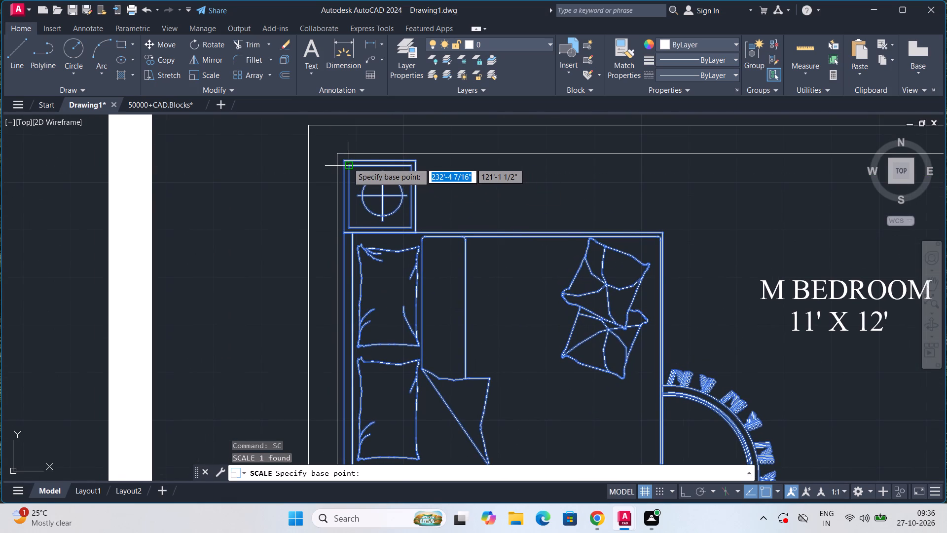
click(344, 161)
scroll(369, 220, down, 3)
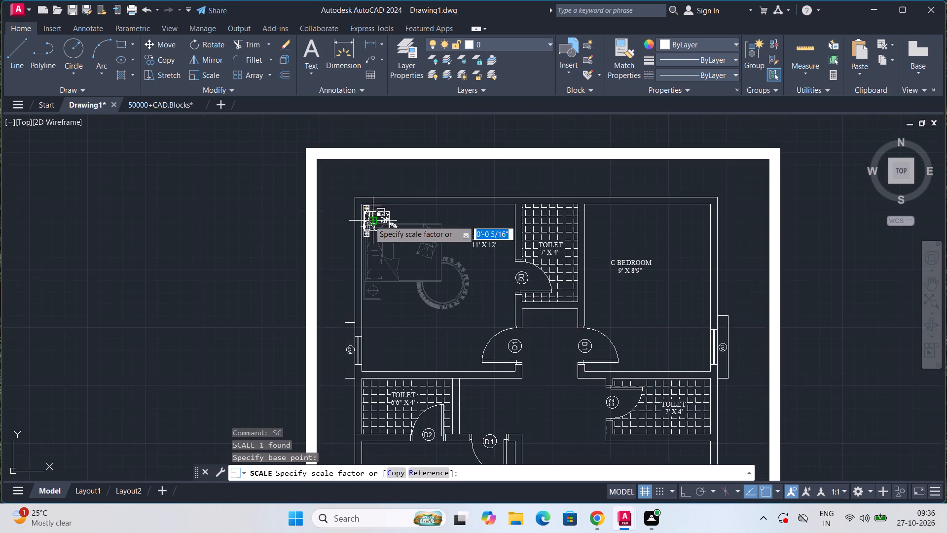
middle_drag(369, 220, 371, 164)
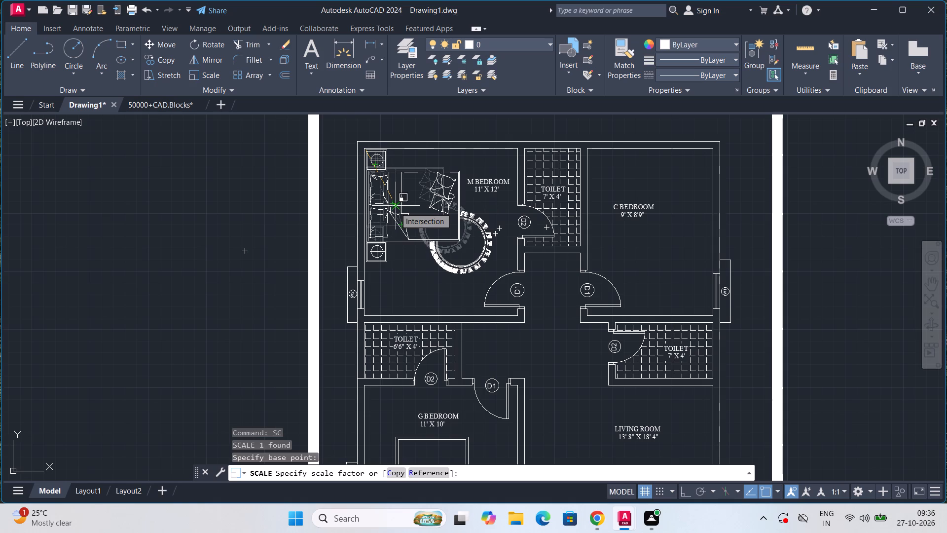
click(395, 207)
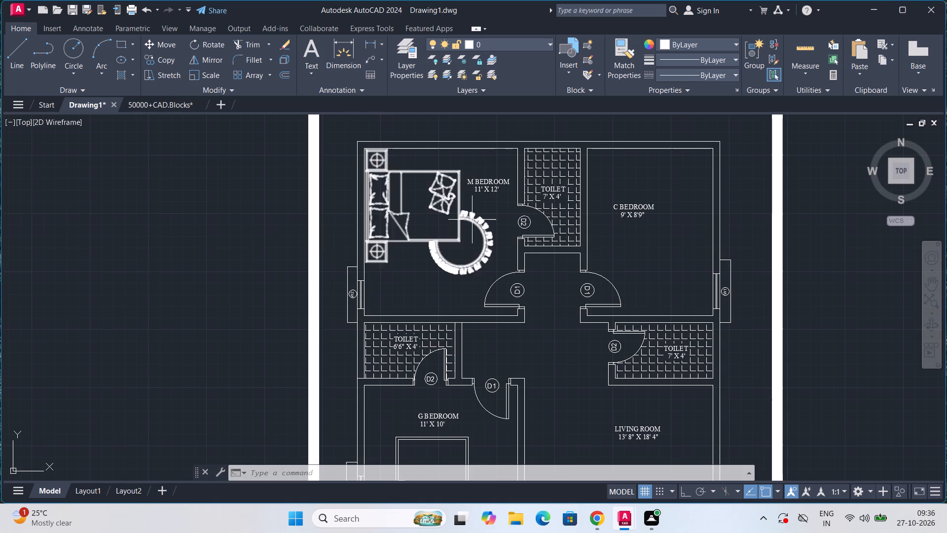
Move the C BEDROOM label down to the lower part of the room, between door D1 and window W1.
middle_drag(475, 220, 409, 284)
scroll(513, 268, up, 1)
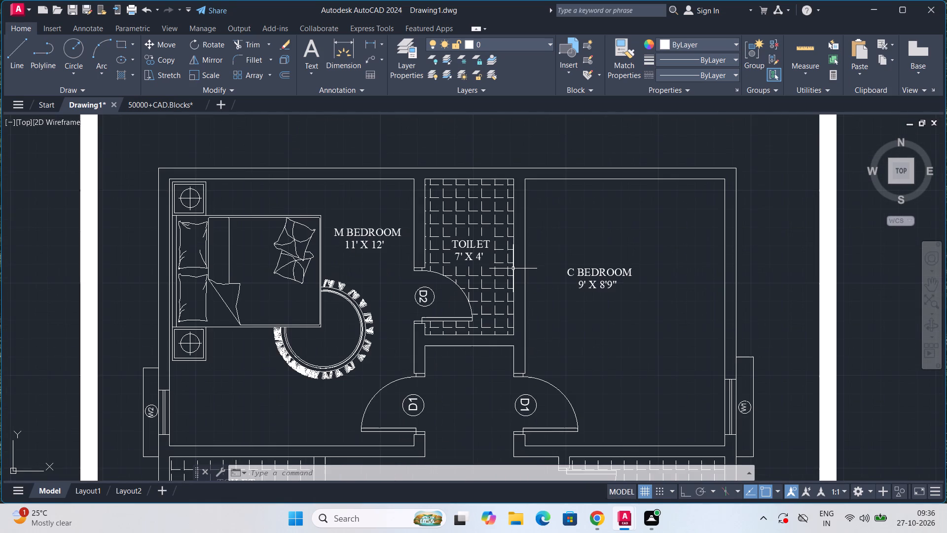
scroll(513, 268, down, 1)
middle_drag(457, 318, 477, 266)
scroll(346, 300, up, 2)
scroll(346, 300, down, 2)
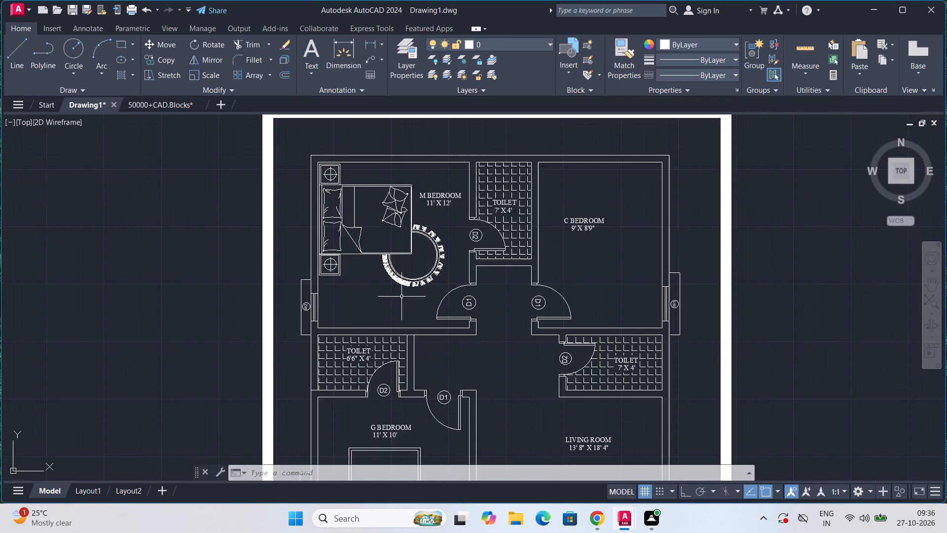
middle_drag(502, 252, 453, 305)
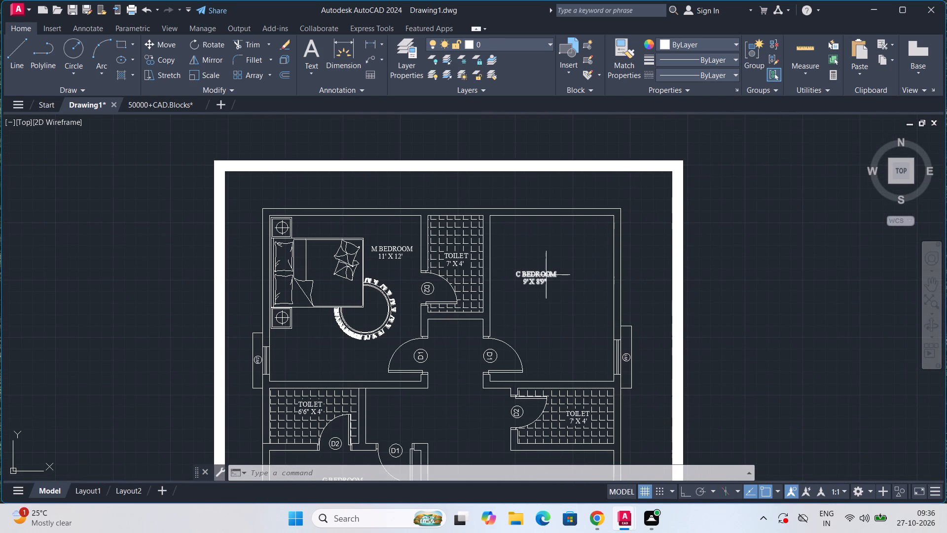
middle_drag(547, 273, 532, 222)
click(528, 229)
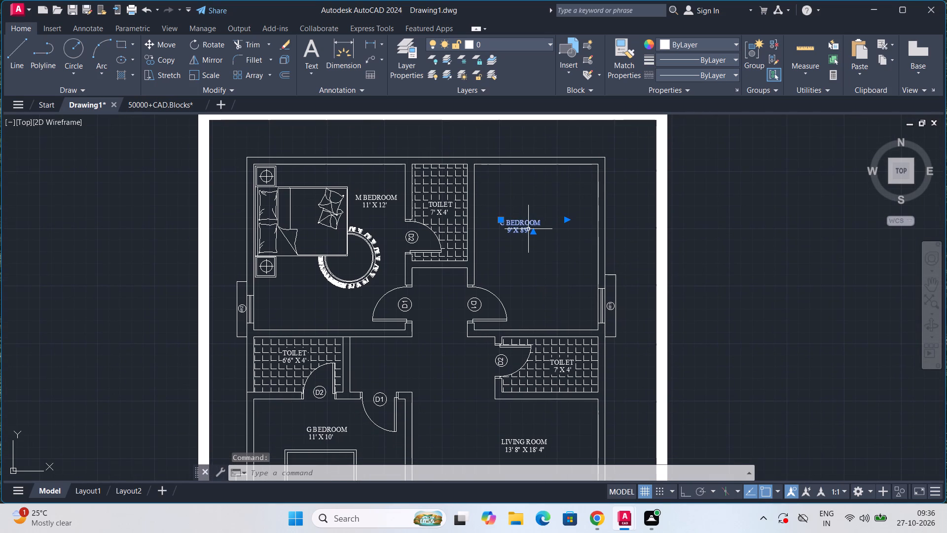
key(m)
key(Return)
click(528, 229)
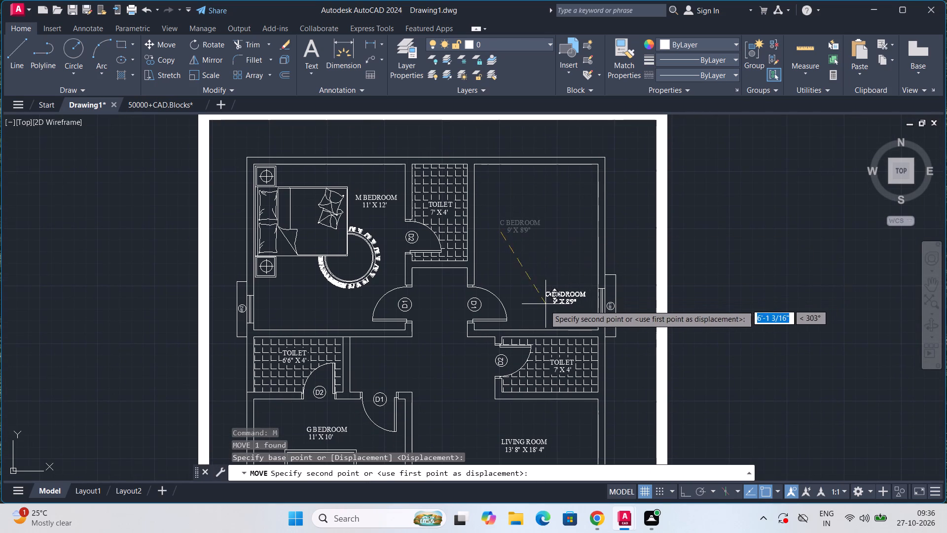
click(539, 309)
Browse the BEDS PLAN rows in the 50000+CAD.Blocks drawing for a double bed suited to C BEDROOM.
middle_drag(532, 285, 506, 226)
scroll(505, 228, down, 1)
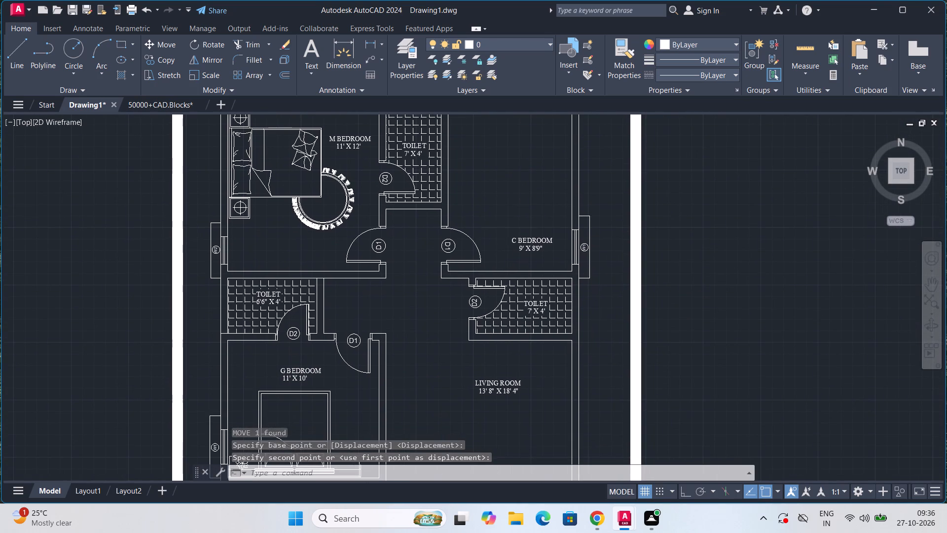
scroll(491, 218, up, 2)
middle_drag(490, 217, 451, 308)
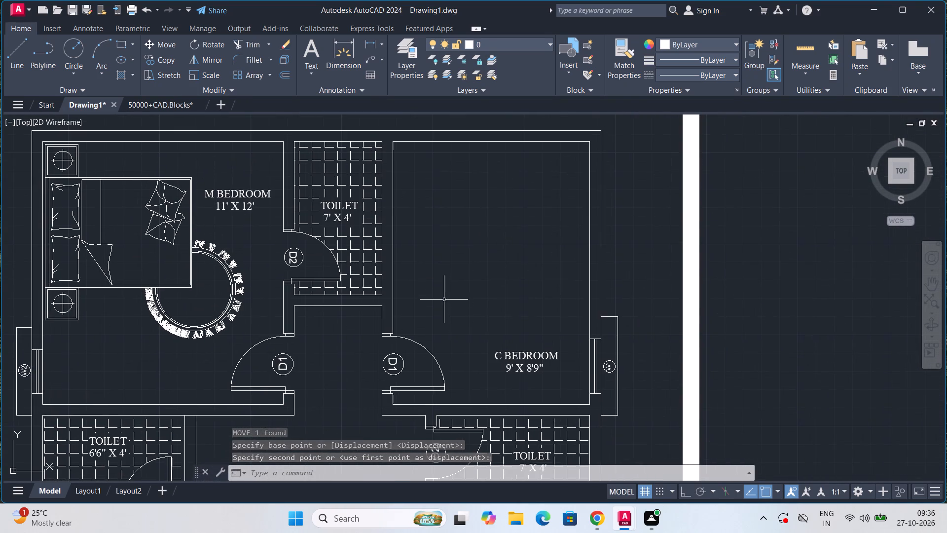
click(163, 104)
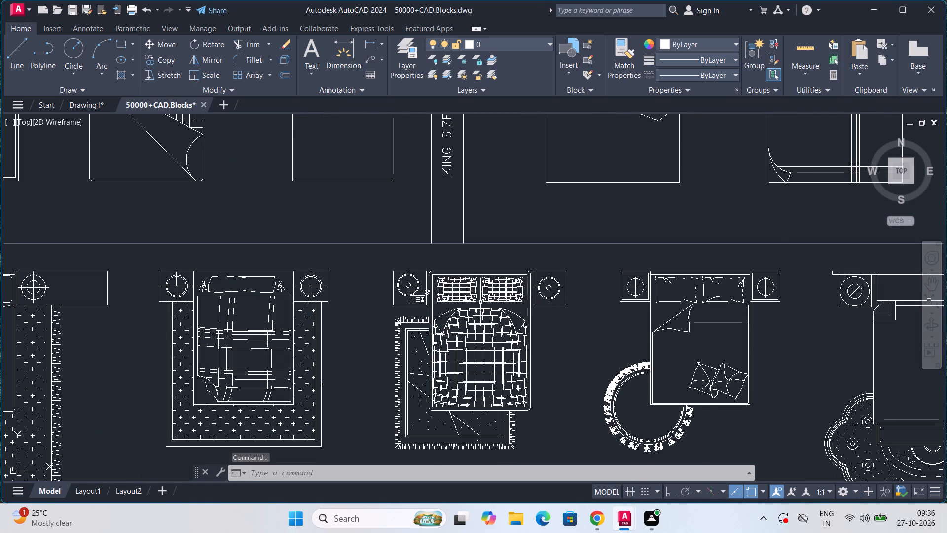
scroll(482, 299, down, 3)
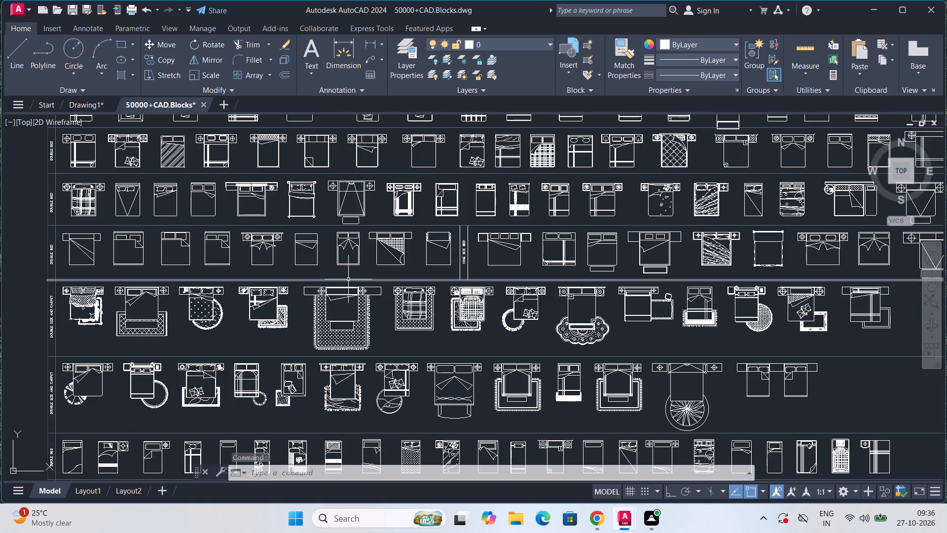
scroll(393, 251, up, 2)
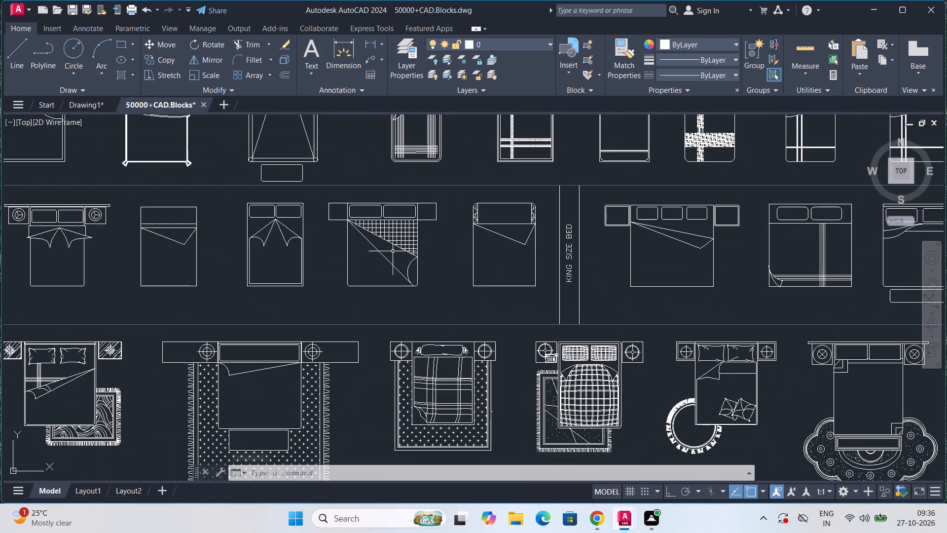
middle_drag(400, 266, 431, 302)
scroll(431, 302, down, 2)
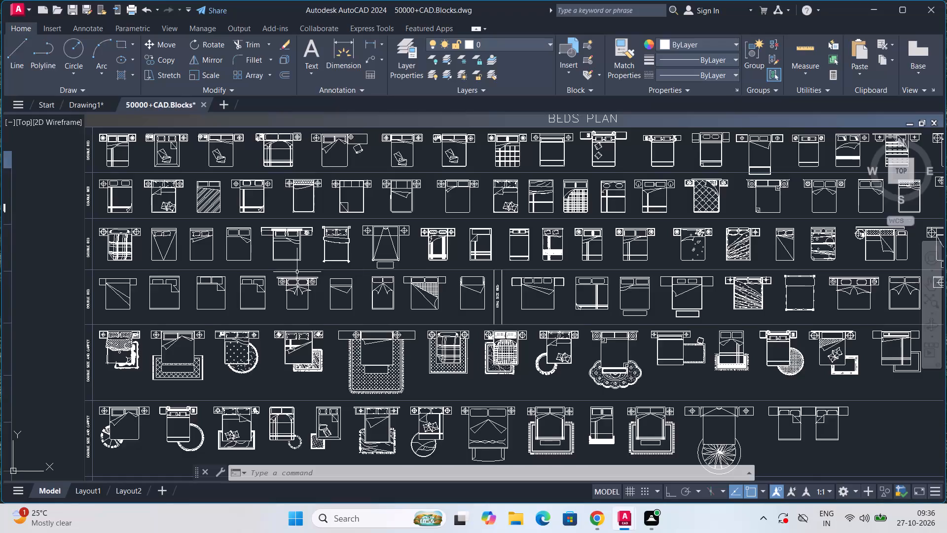
middle_drag(286, 251, 273, 357)
scroll(273, 357, up, 2)
middle_drag(446, 286, 402, 315)
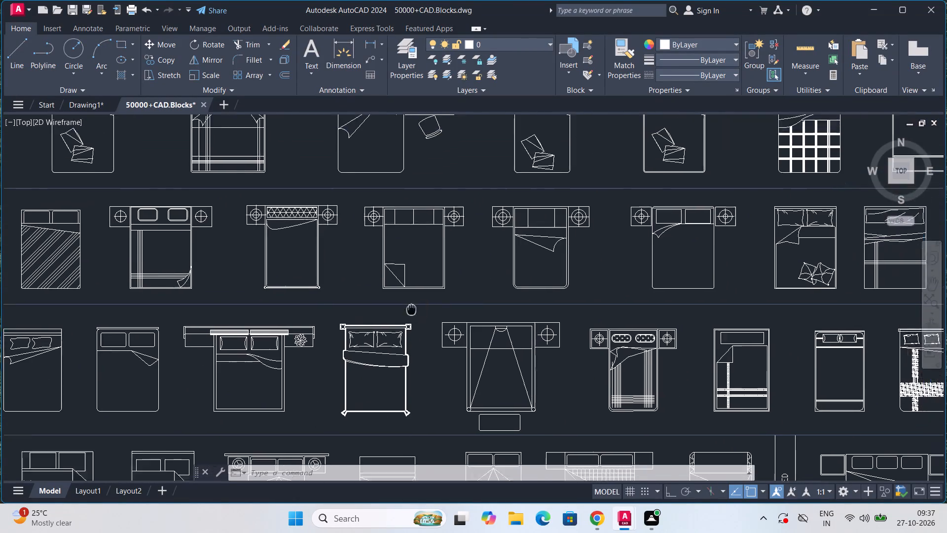
middle_drag(402, 315, 283, 362)
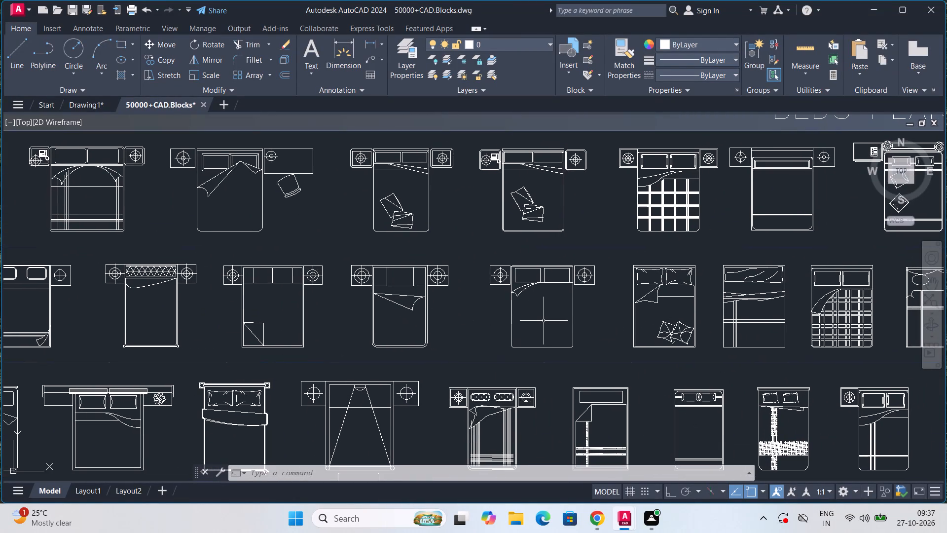
middle_drag(583, 271, 549, 307)
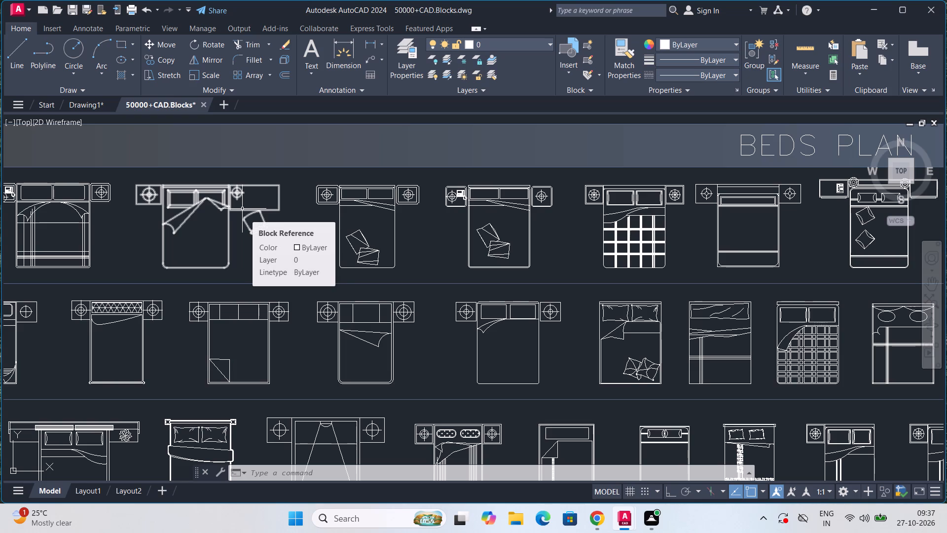
scroll(242, 209, down, 2)
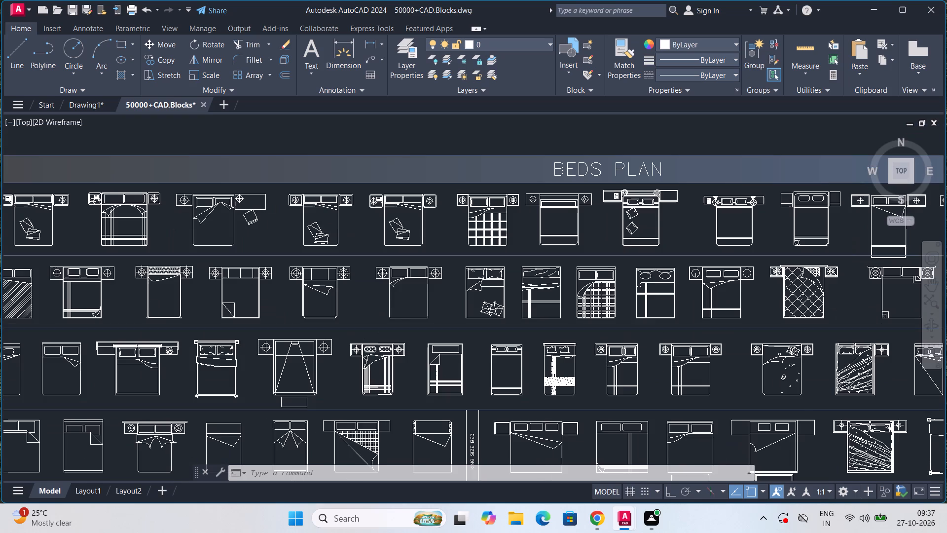
scroll(323, 209, up, 2)
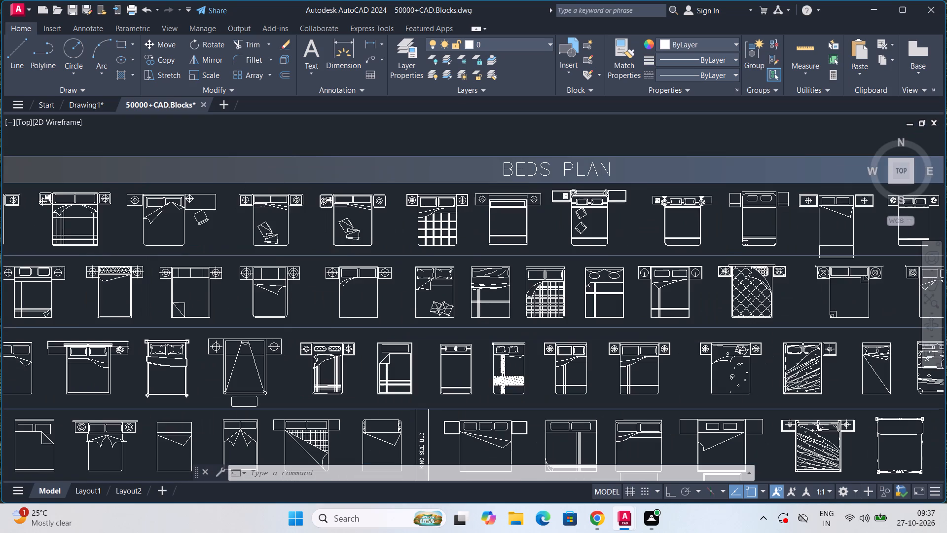
scroll(323, 209, up, 1)
scroll(323, 209, down, 2)
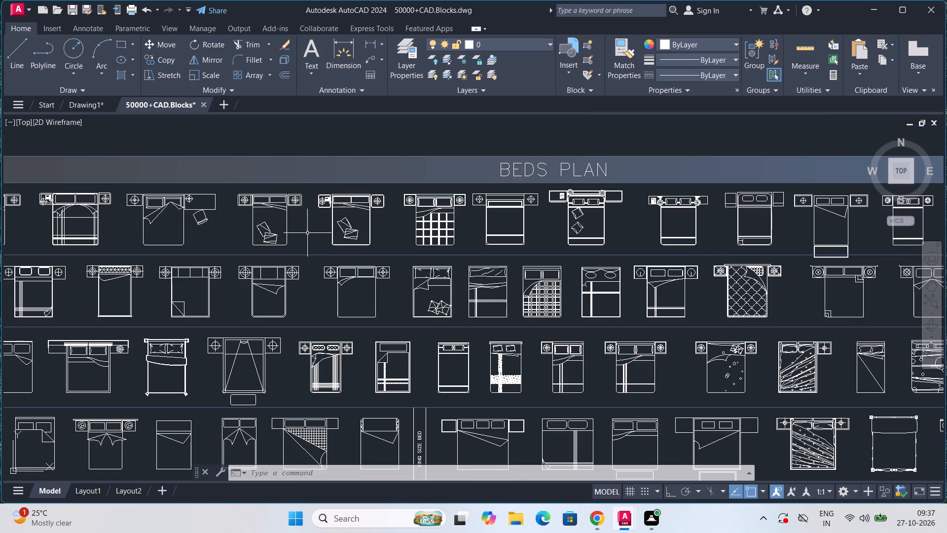
scroll(114, 243, up, 2)
middle_drag(114, 243, 126, 264)
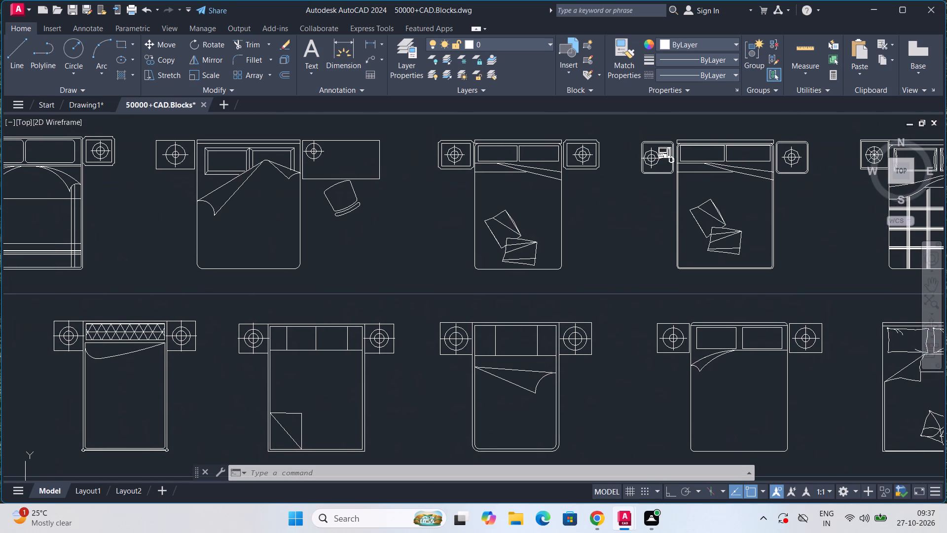
scroll(126, 264, down, 2)
scroll(94, 290, up, 1)
scroll(93, 289, down, 1)
scroll(309, 354, down, 1)
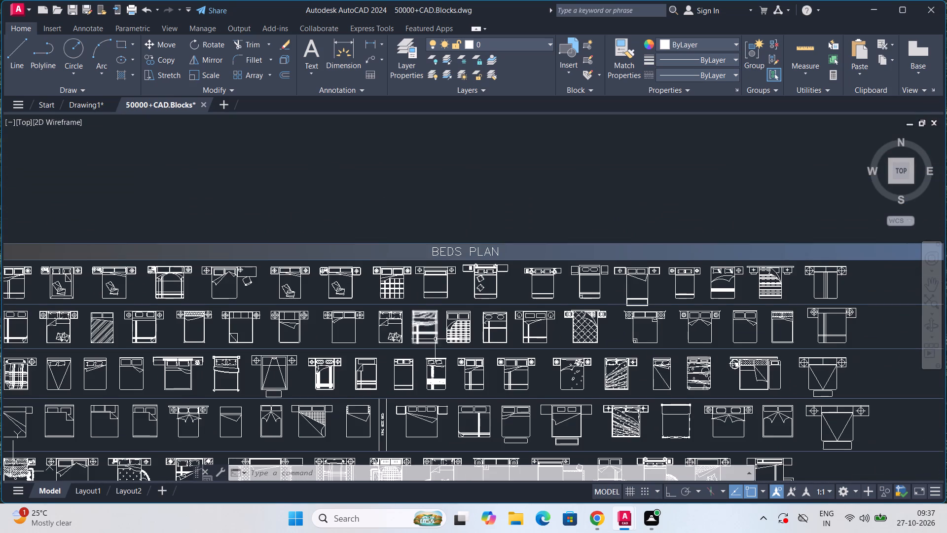
middle_drag(435, 338, 425, 225)
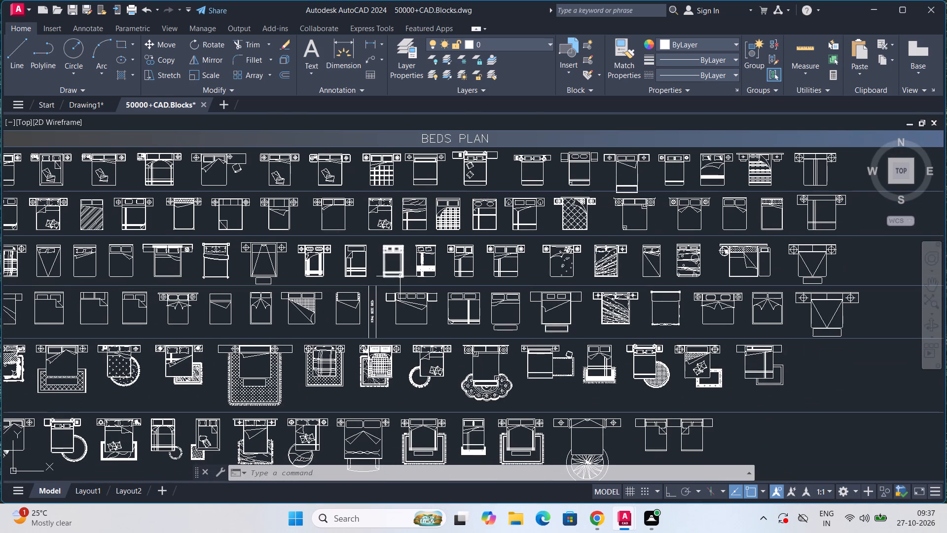
scroll(401, 291, up, 1)
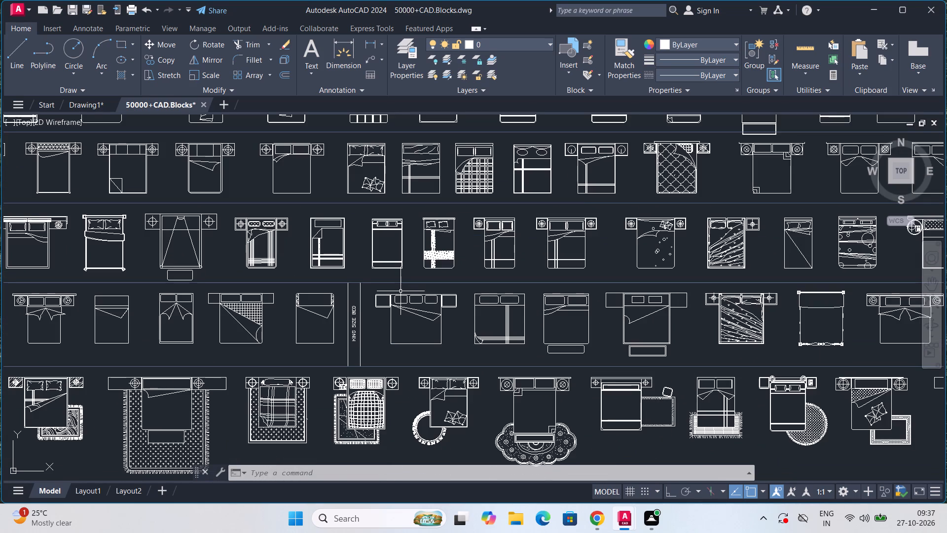
scroll(401, 291, down, 2)
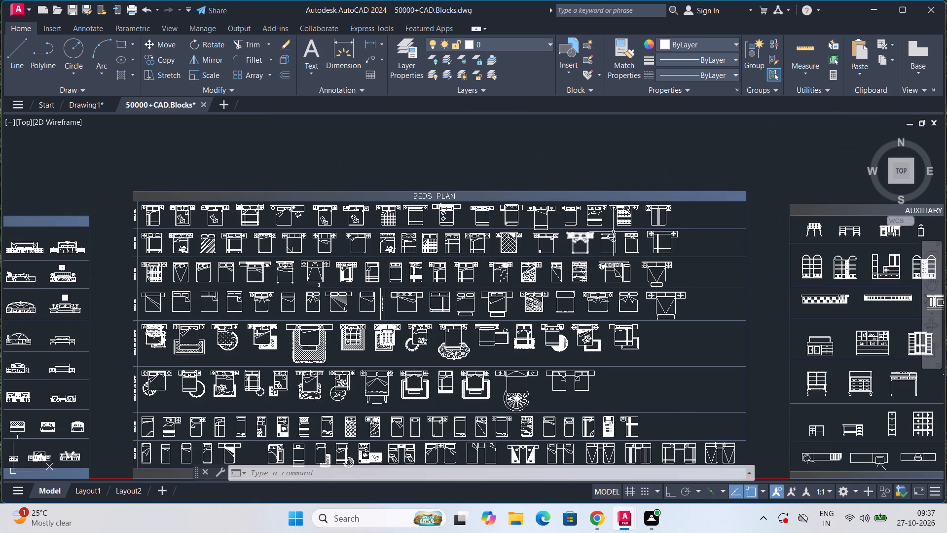
scroll(614, 231, up, 2)
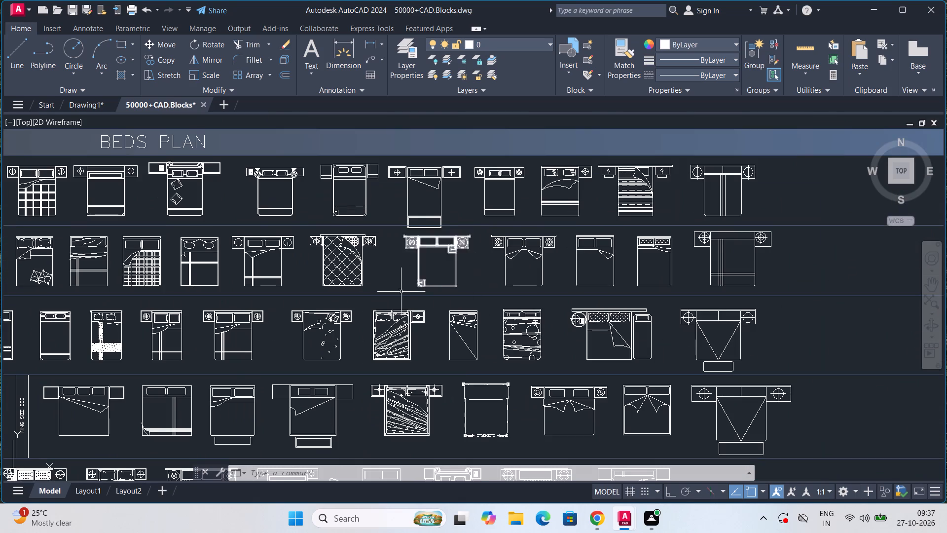
middle_drag(367, 296, 485, 227)
scroll(486, 228, down, 1)
middle_drag(249, 281, 376, 405)
middle_drag(291, 359, 326, 287)
scroll(204, 363, up, 1)
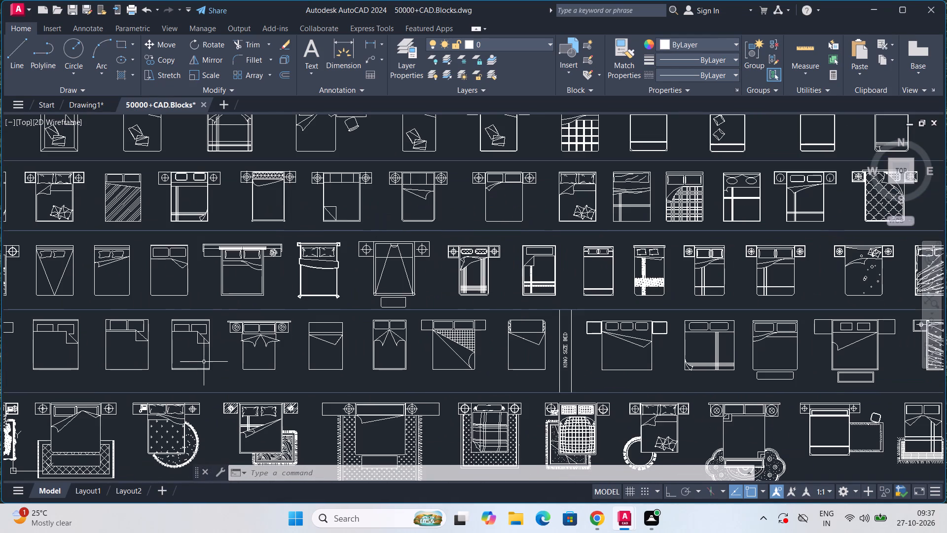
middle_drag(214, 252, 245, 351)
scroll(206, 263, up, 1)
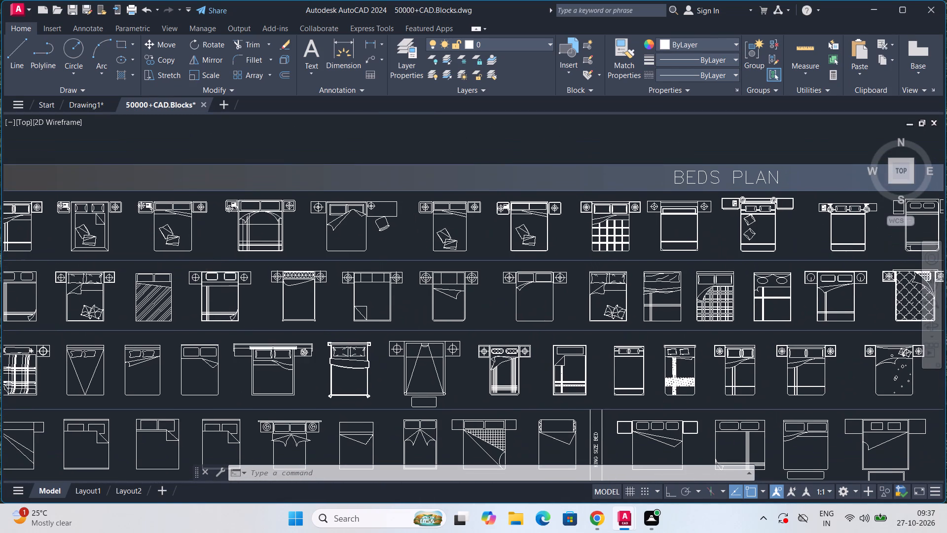
middle_drag(206, 263, 323, 331)
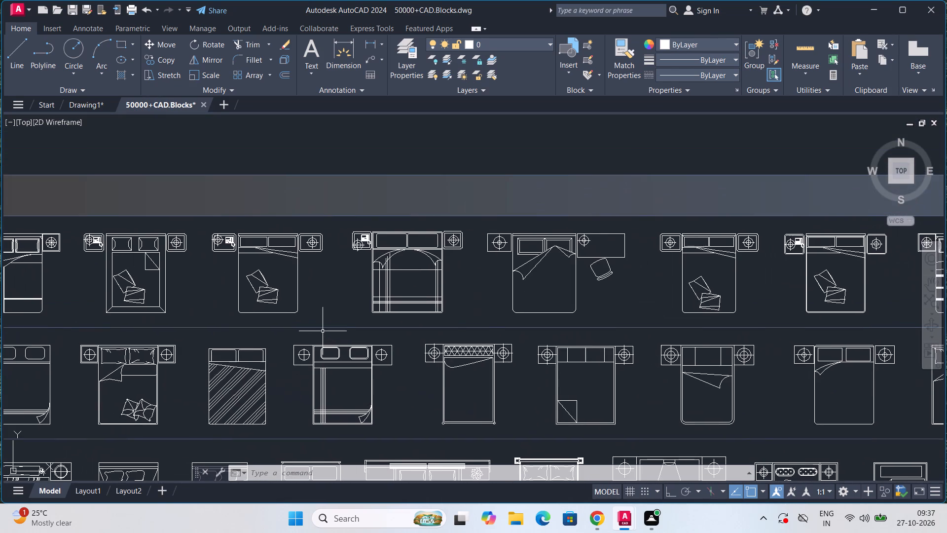
scroll(323, 331, down, 1)
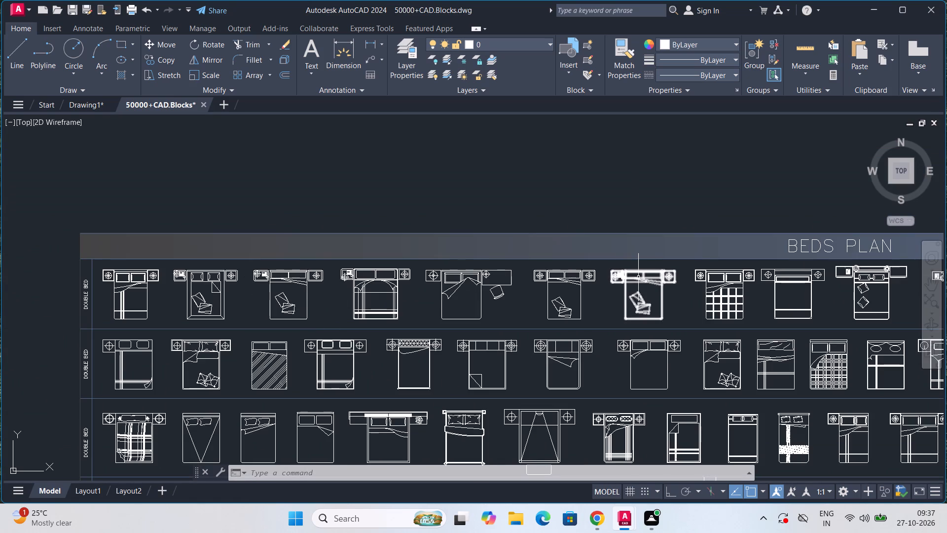
middle_drag(522, 334, 531, 252)
scroll(524, 270, down, 1)
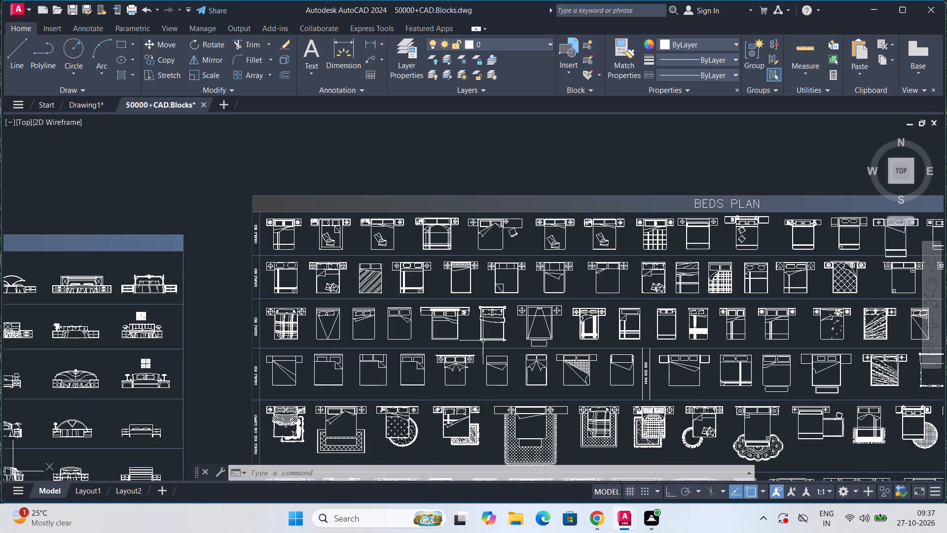
middle_drag(477, 348, 468, 263)
scroll(586, 298, up, 2)
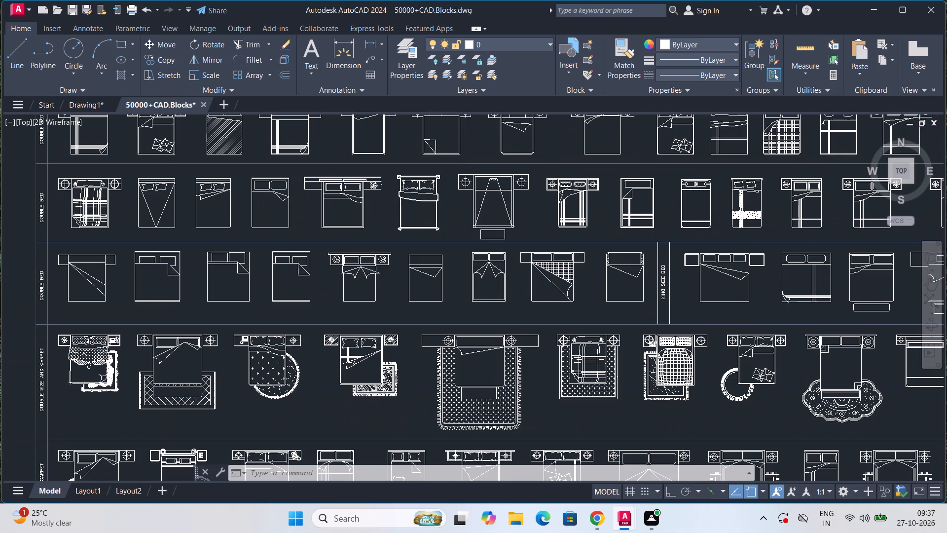
scroll(586, 295, down, 2)
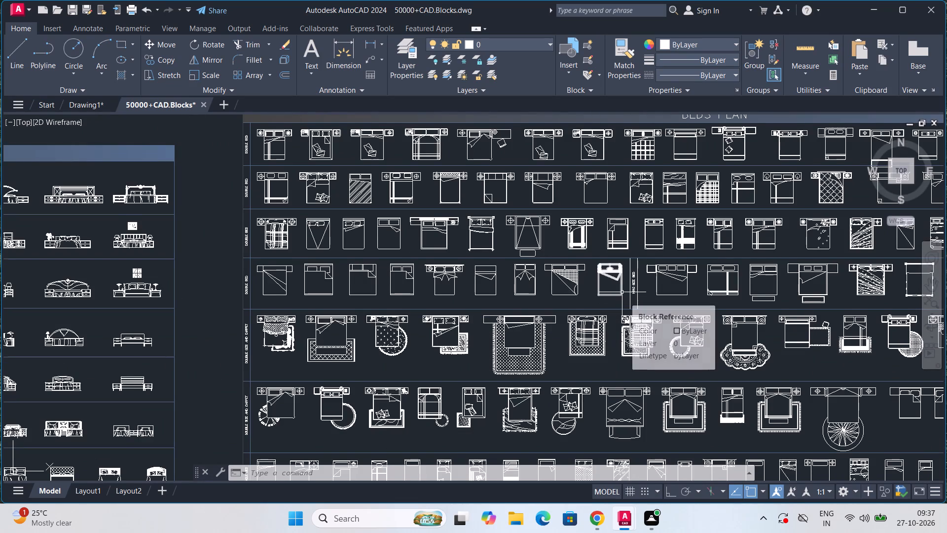
middle_drag(622, 292, 571, 390)
scroll(536, 350, up, 2)
middle_drag(537, 337, 532, 453)
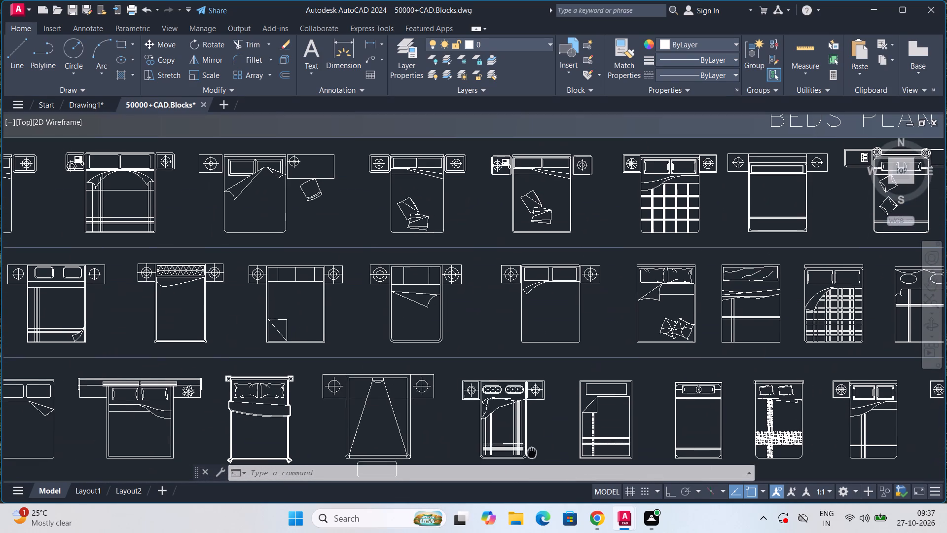
Copy the double bed with two nightstands, a telephone and two loose cushions, beside the checkered bed in the top DOUBLE BED row.
click(520, 199)
right_click(520, 199)
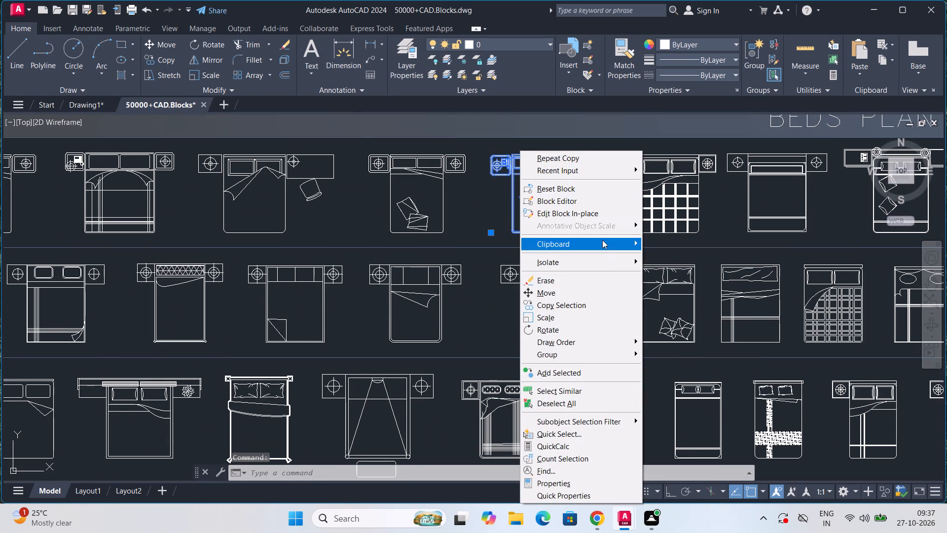
click(602, 240)
click(676, 274)
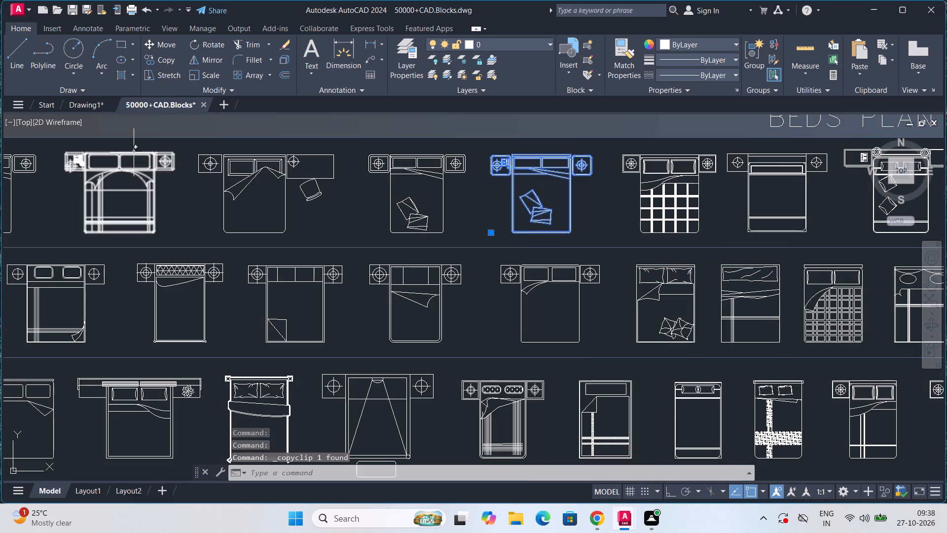
Paste the copied double-bed block into Drawing1, in the empty space outside the floor plan's border.
click(70, 103)
scroll(397, 261, down, 1)
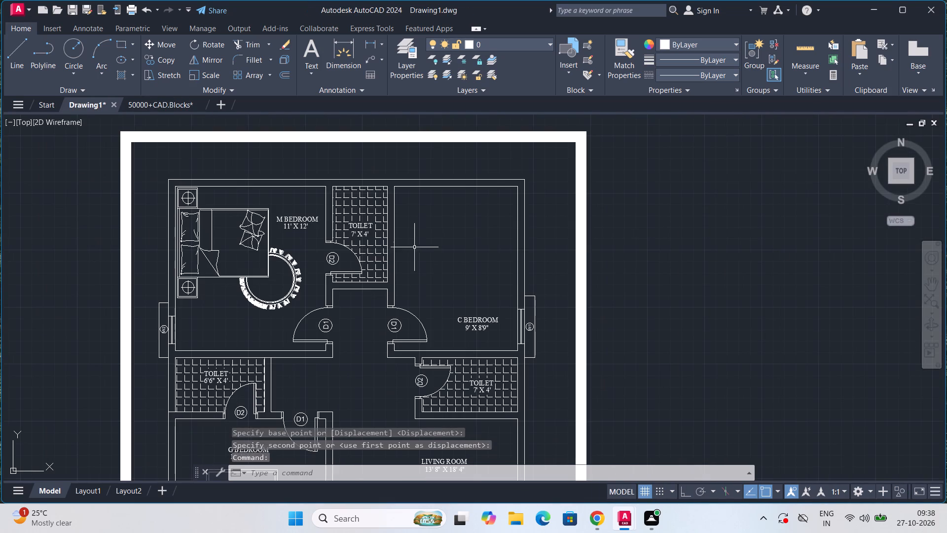
click(420, 234)
right_click(420, 234)
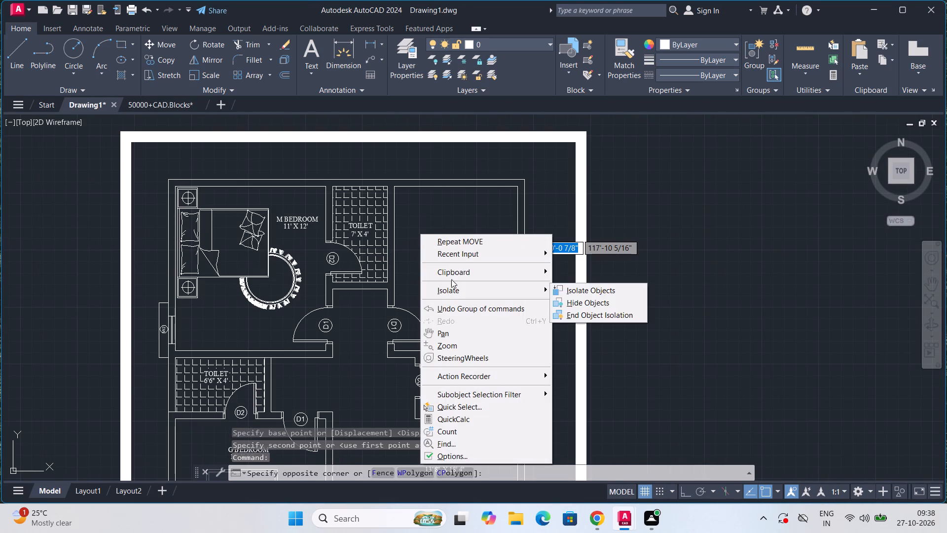
click(452, 275)
click(566, 321)
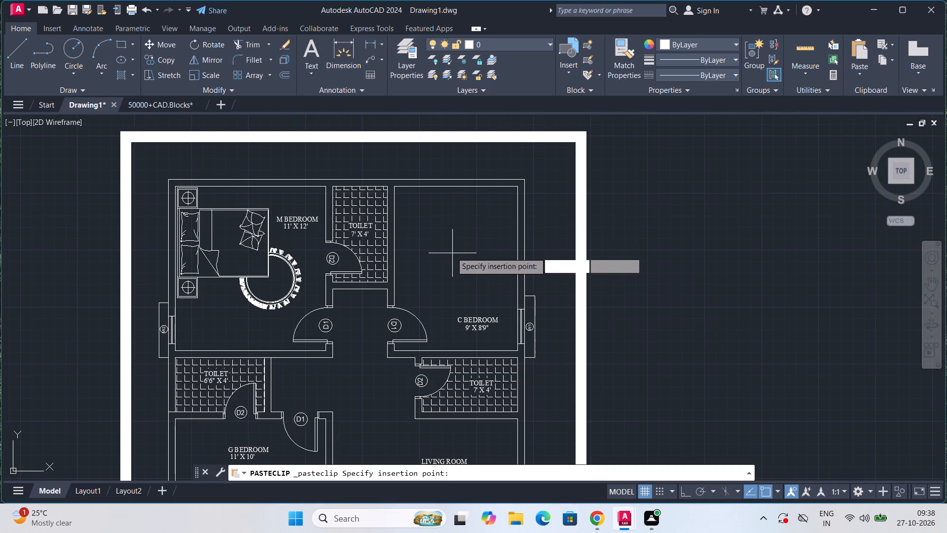
scroll(427, 238, down, 3)
click(561, 262)
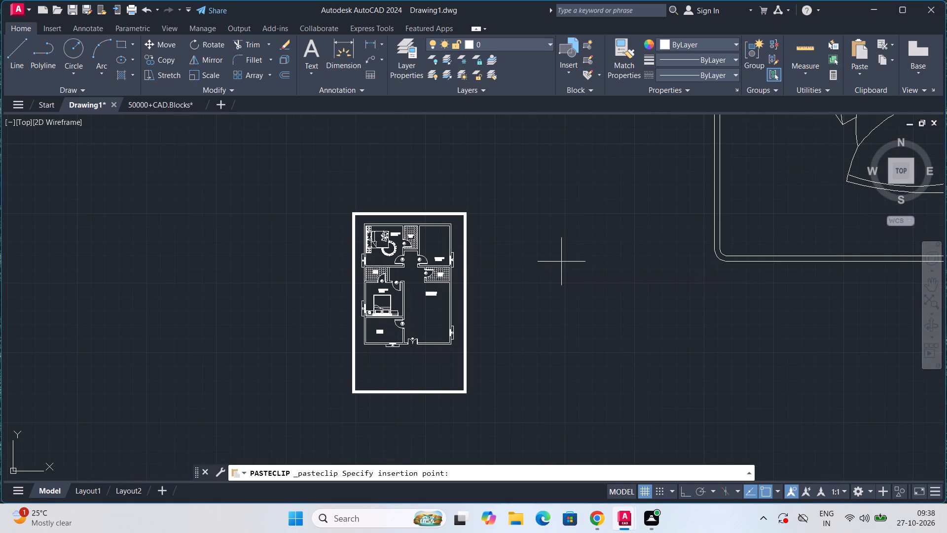
Scale the pasted double-bed block down about the bed's bottom-left corner, to a size comparable with the floor plan's rooms.
scroll(561, 262, down, 5)
key(s)
key(c)
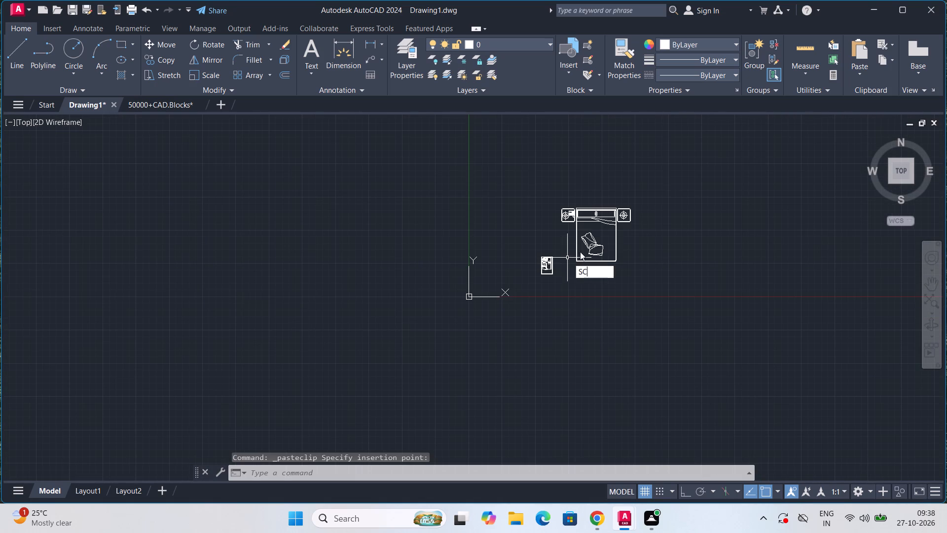
key(Return)
scroll(594, 252, up, 4)
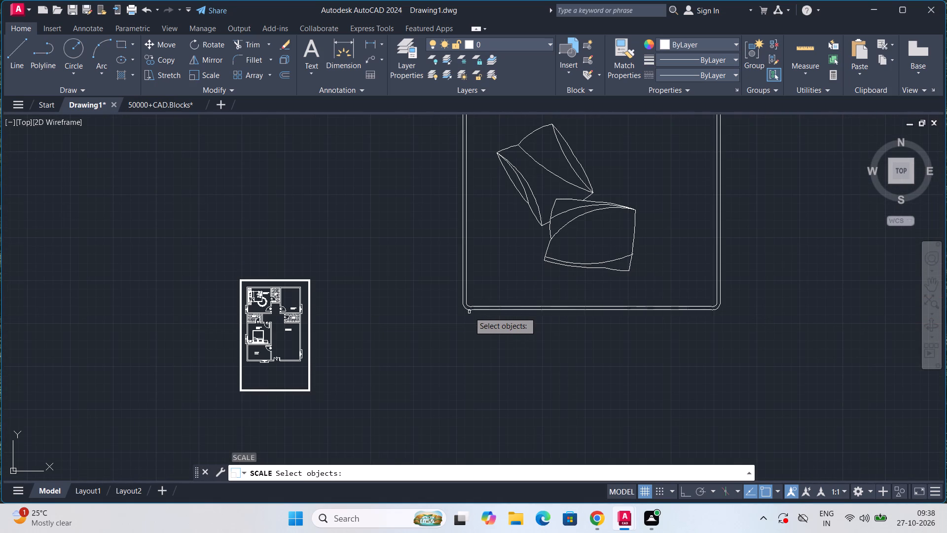
click(469, 312)
key(Return)
click(469, 309)
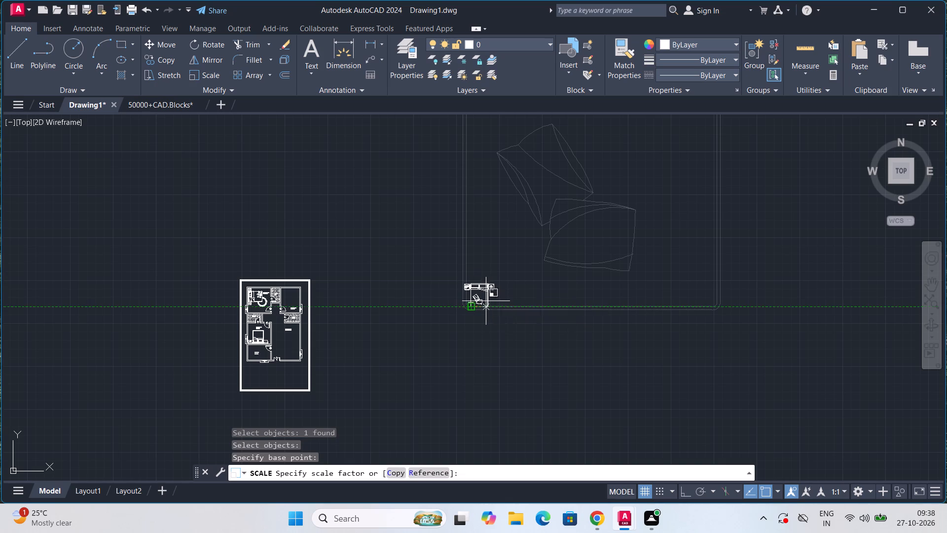
click(486, 308)
Move the shrunken double-bed block from outside the border into C BEDROOM, with its headboard toward the top wall.
click(478, 288)
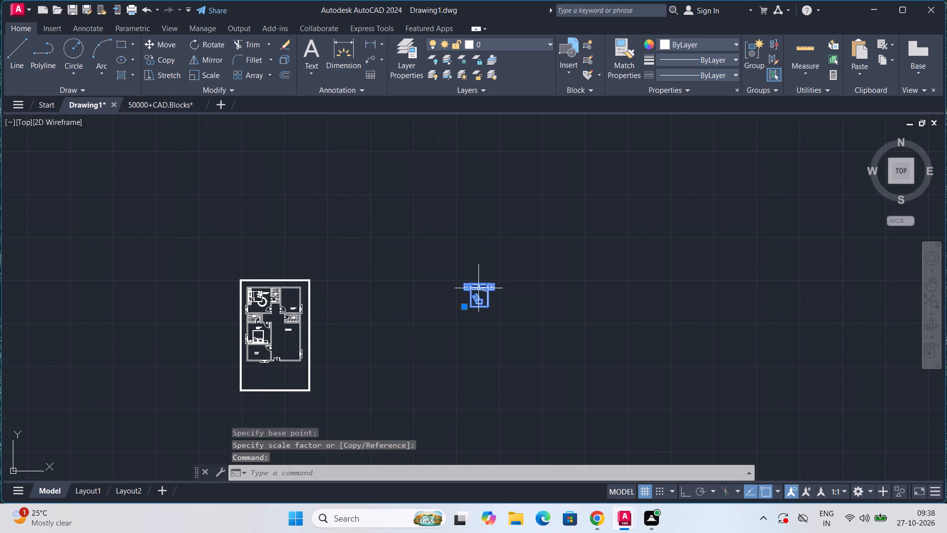
key(m)
key(Return)
click(478, 288)
scroll(328, 305, up, 4)
middle_drag(239, 263, 701, 310)
click(547, 289)
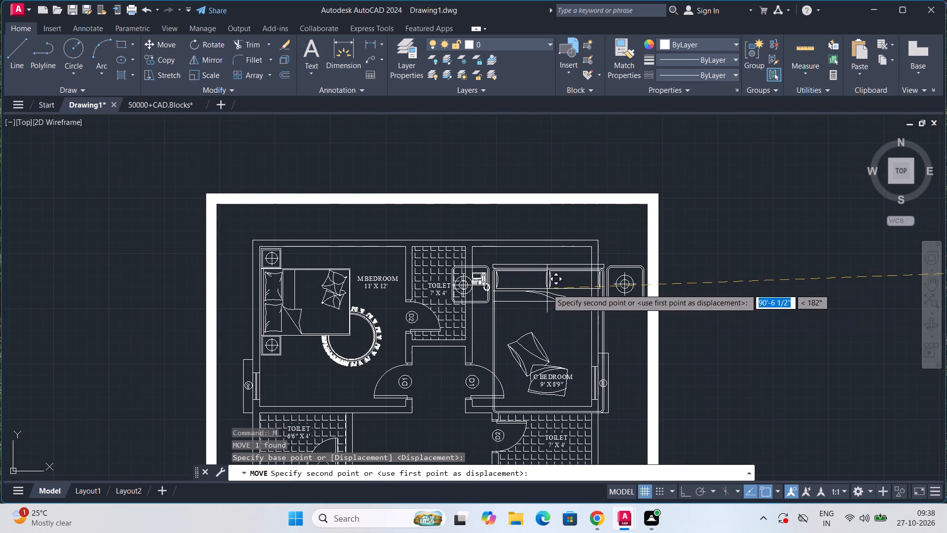
Scale C BEDROOM's bed block down further about the telephone nightstand so both nightstands fit between the side walls.
click(486, 284)
text(SC)
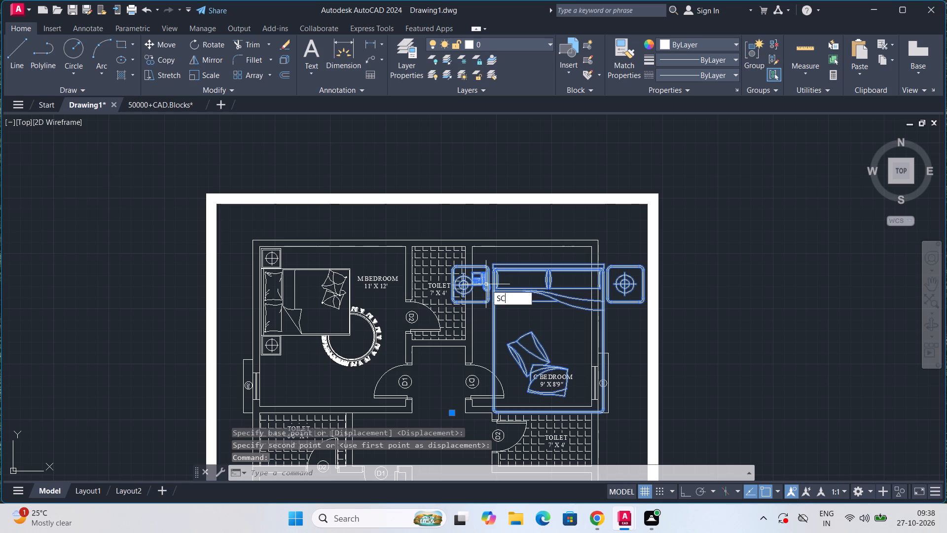
key(Return)
click(486, 284)
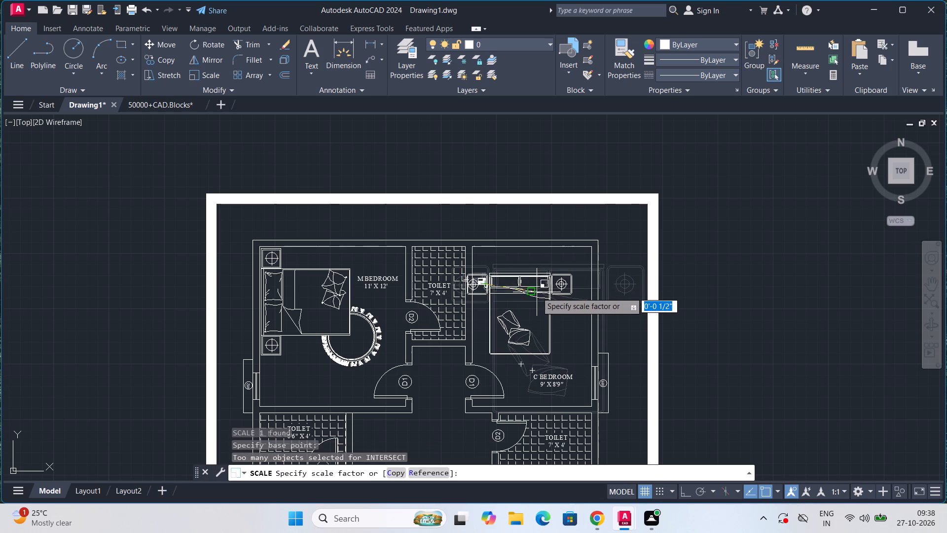
click(534, 296)
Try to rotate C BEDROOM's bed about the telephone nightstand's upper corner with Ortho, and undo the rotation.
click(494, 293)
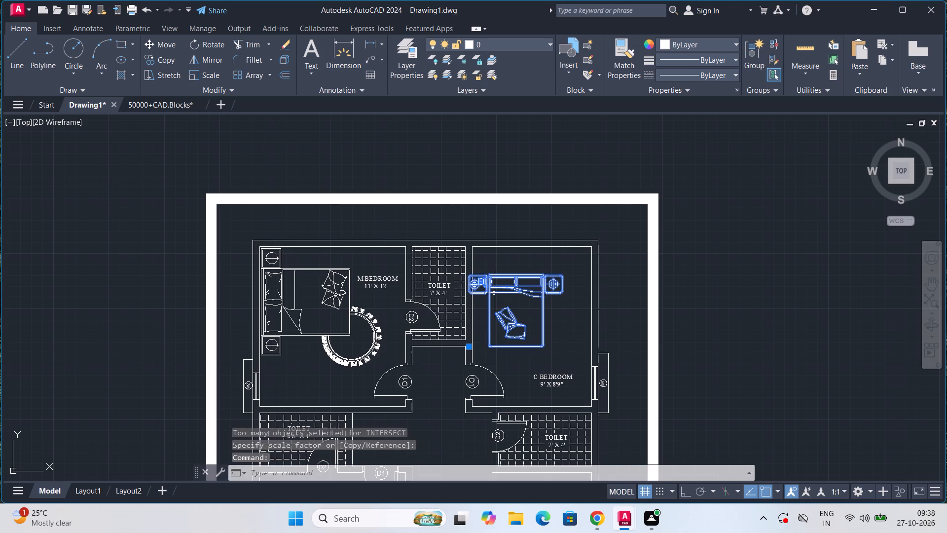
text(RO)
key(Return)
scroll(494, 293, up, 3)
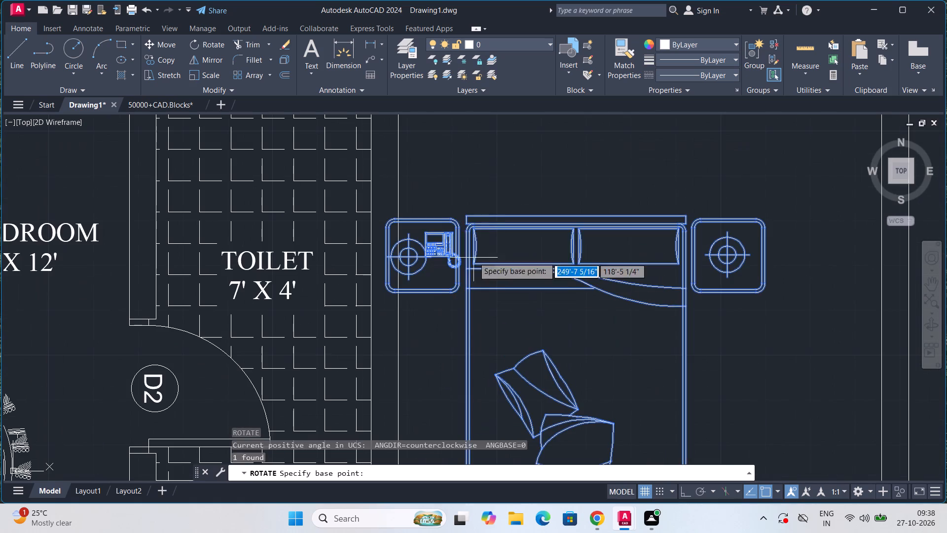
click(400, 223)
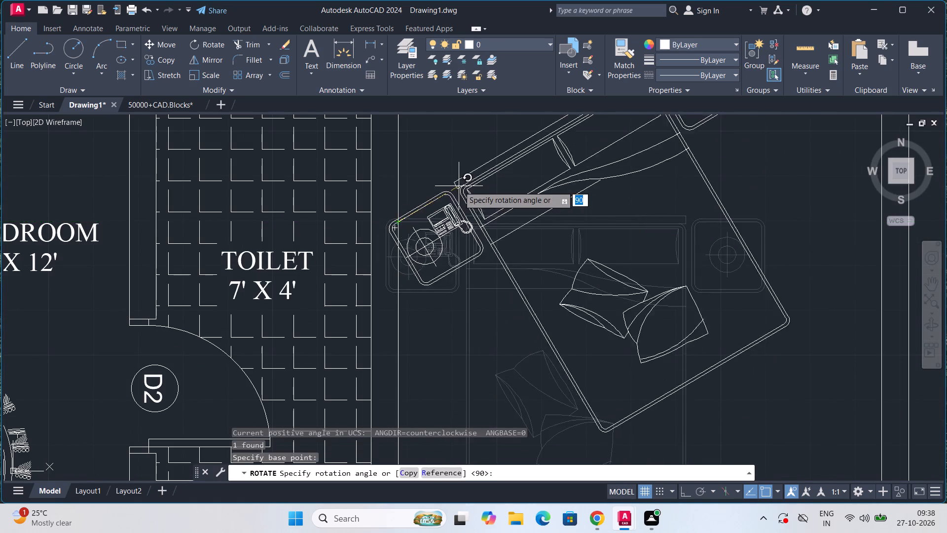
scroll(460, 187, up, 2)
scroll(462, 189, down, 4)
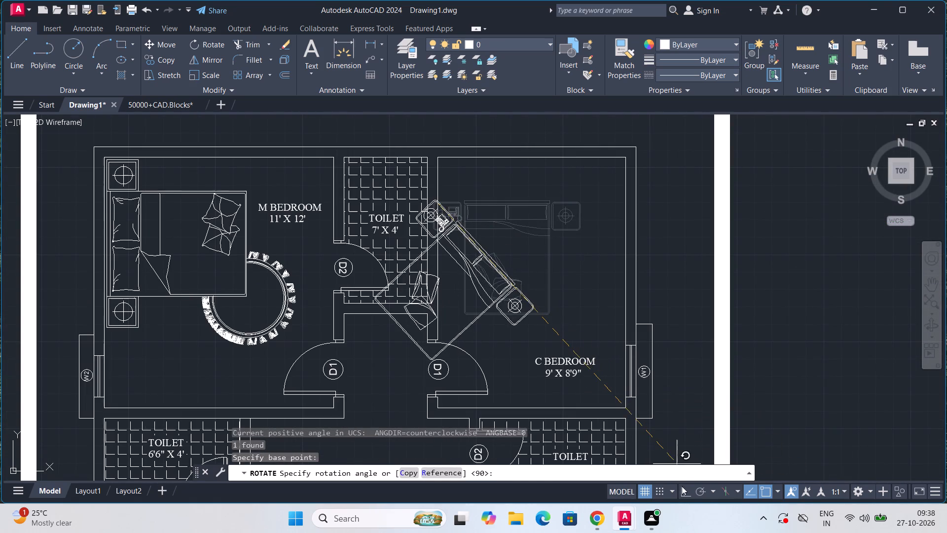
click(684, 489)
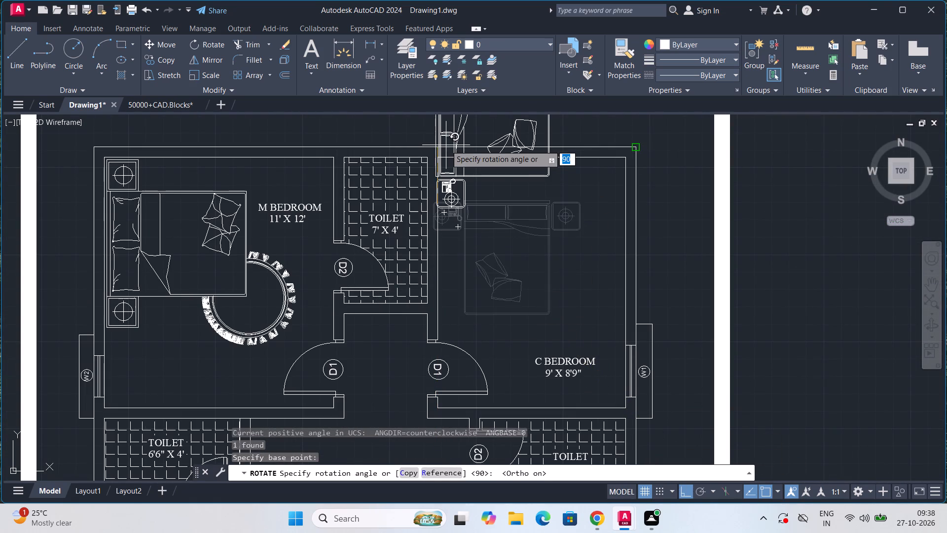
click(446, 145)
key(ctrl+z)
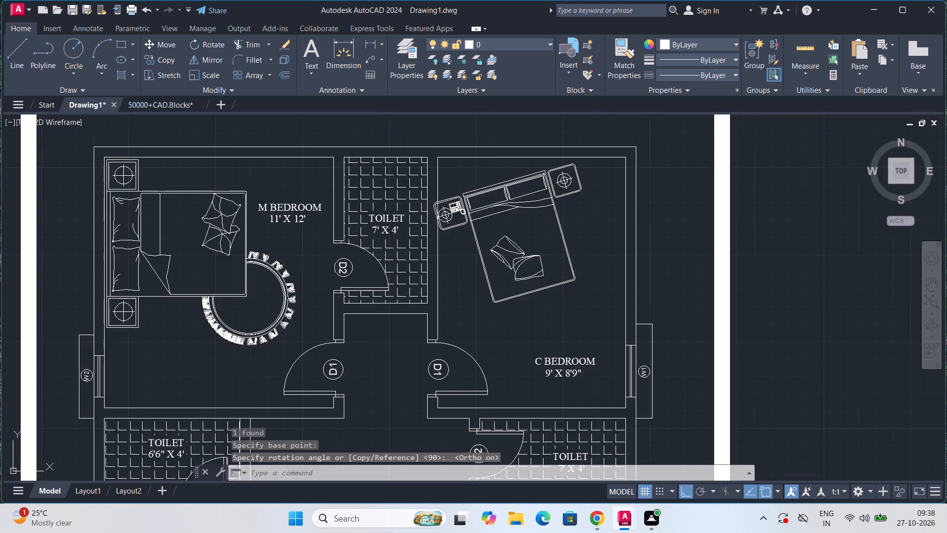
Rotate C BEDROOM's bed block 90° counterclockwise with Ortho on, about the telephone nightstand's upper corner beside the headboard.
scroll(487, 265, up, 3)
click(472, 313)
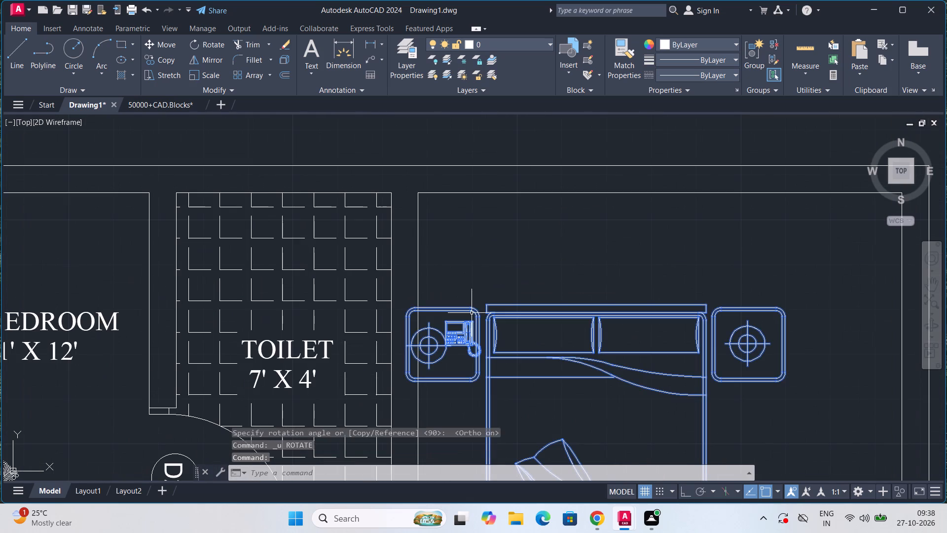
text(RO)
key(Return)
click(472, 313)
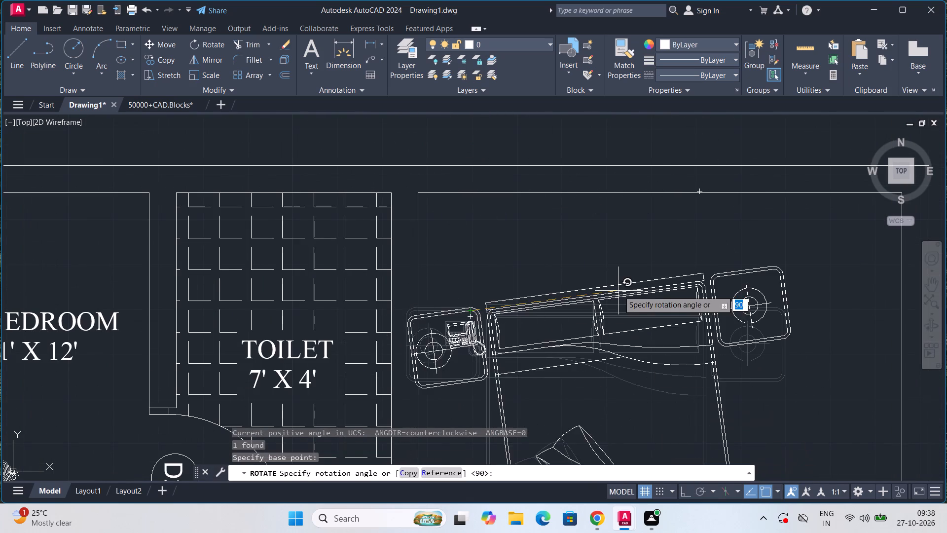
click(682, 488)
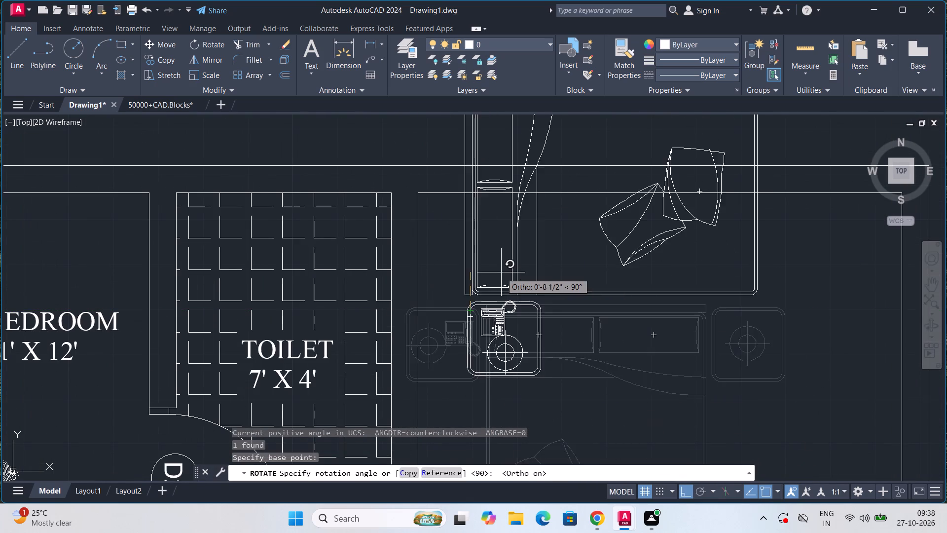
scroll(501, 272, down, 3)
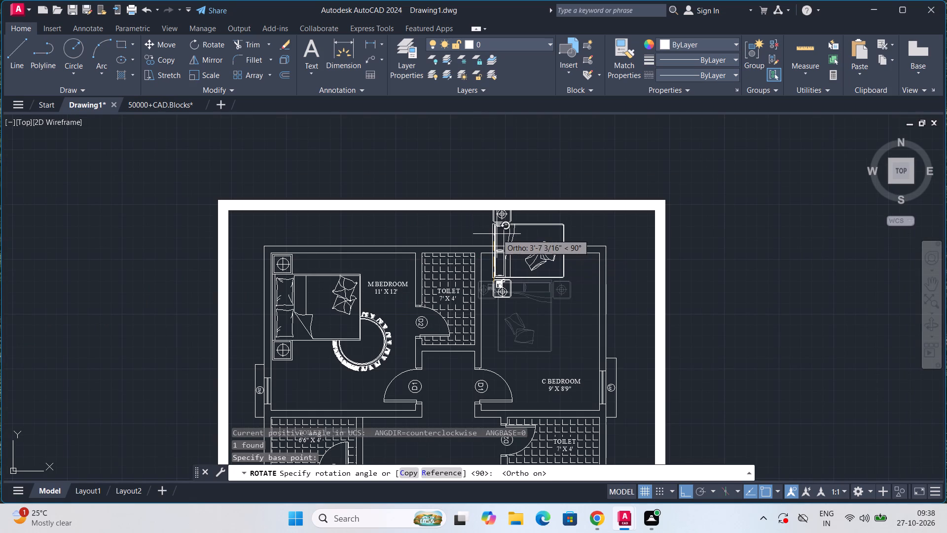
click(497, 234)
Move the rotated bed block down so it lies fully inside C BEDROOM, turning Ortho off for free placement.
scroll(499, 238, up, 3)
scroll(500, 266, down, 3)
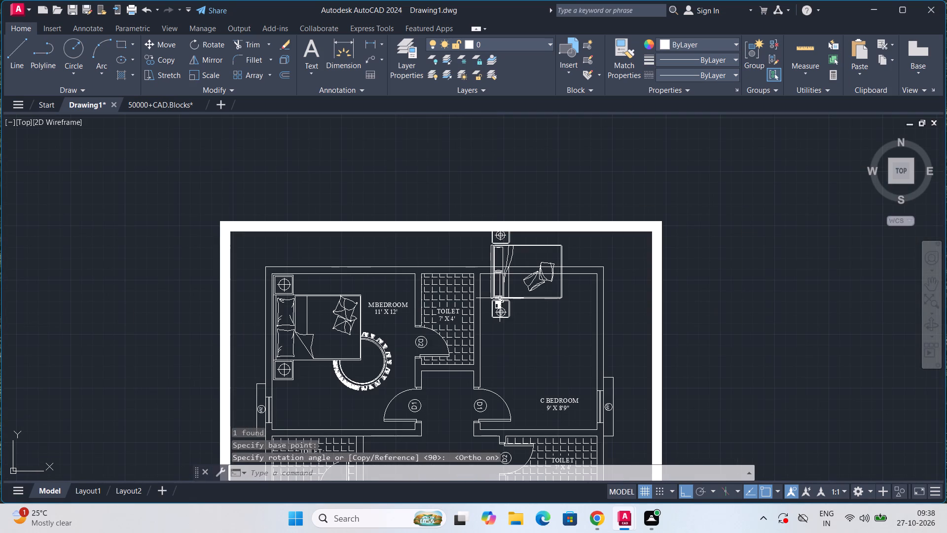
click(500, 300)
key(m)
key(Return)
scroll(500, 300, up, 2)
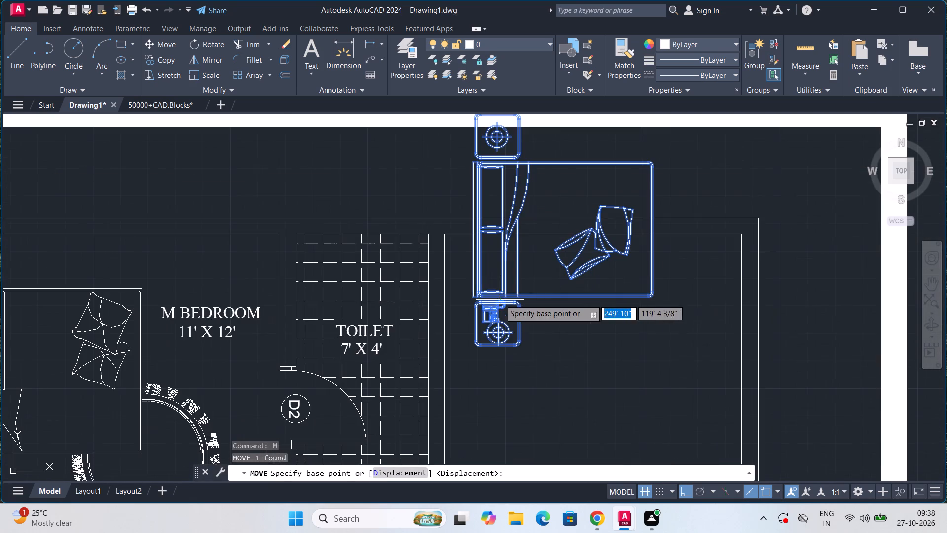
click(477, 339)
scroll(473, 405, down, 2)
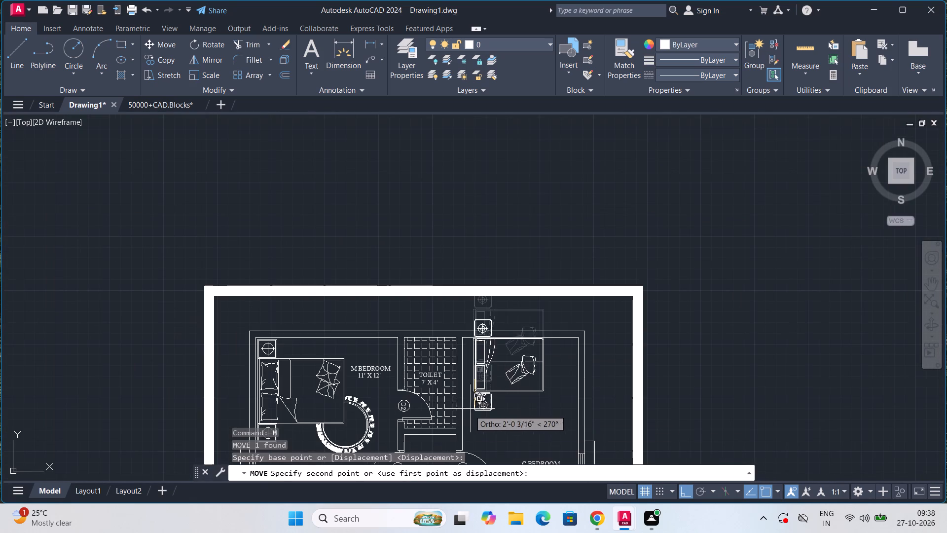
click(680, 491)
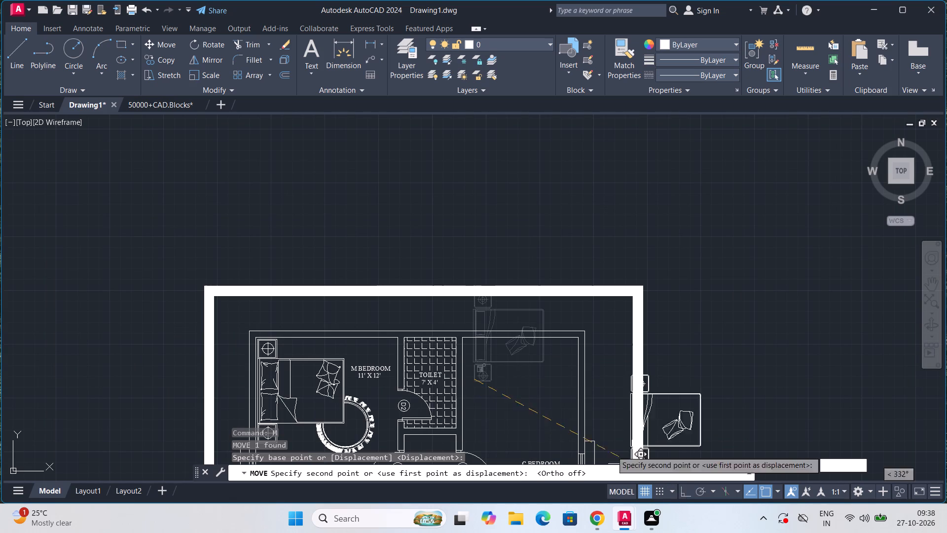
click(473, 431)
Move C BEDROOM's bed block closer to the toilet-side wall and the top wall, leaving only a small gap.
scroll(473, 431, up, 4)
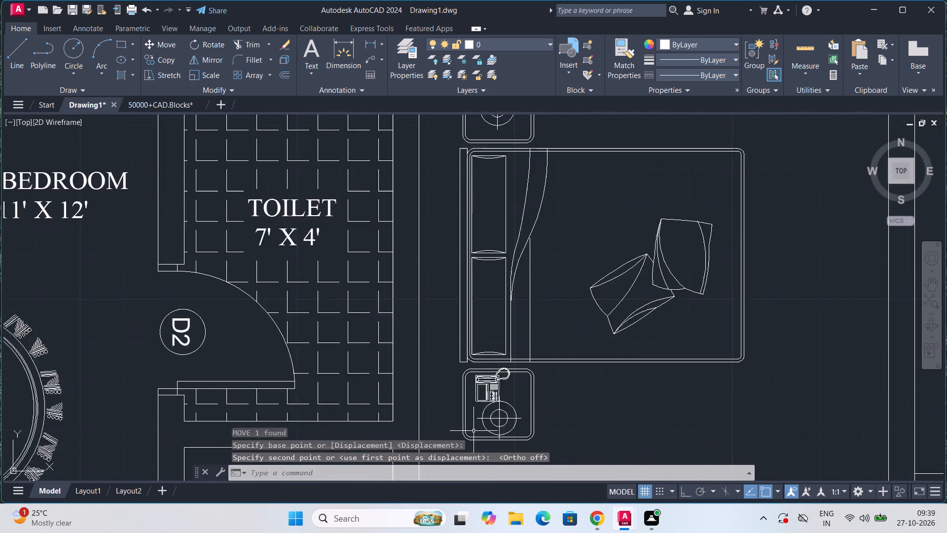
middle_drag(477, 323, 484, 501)
middle_drag(483, 273, 482, 394)
scroll(482, 363, down, 1)
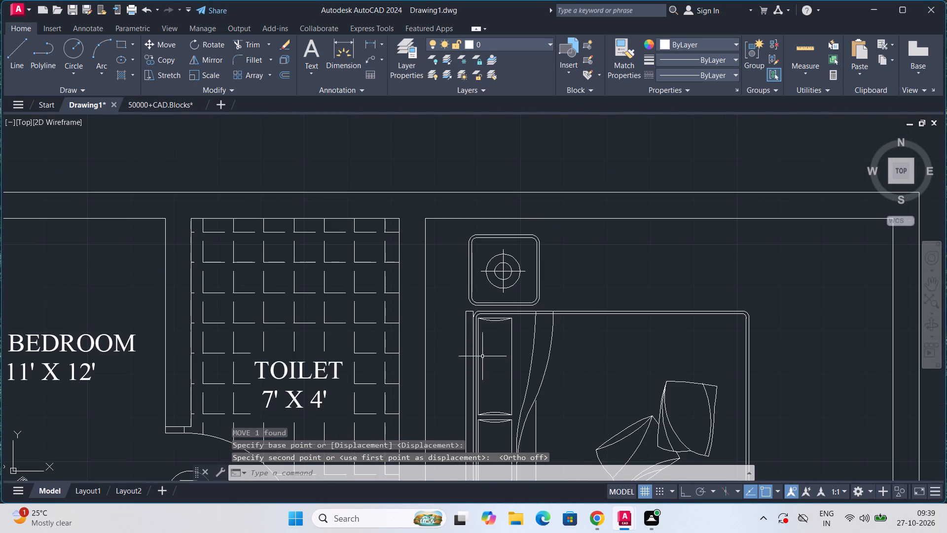
click(474, 247)
click(473, 252)
key(m)
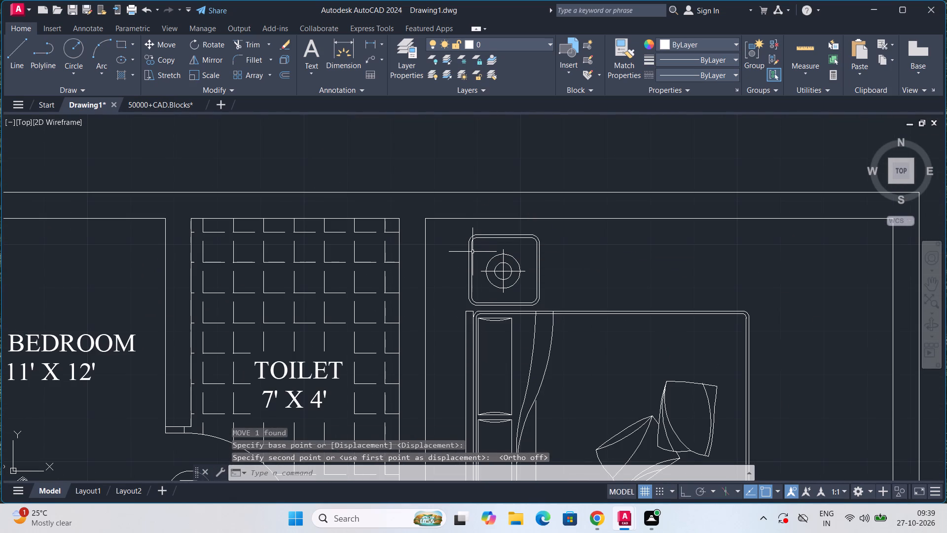
key(Return)
click(473, 253)
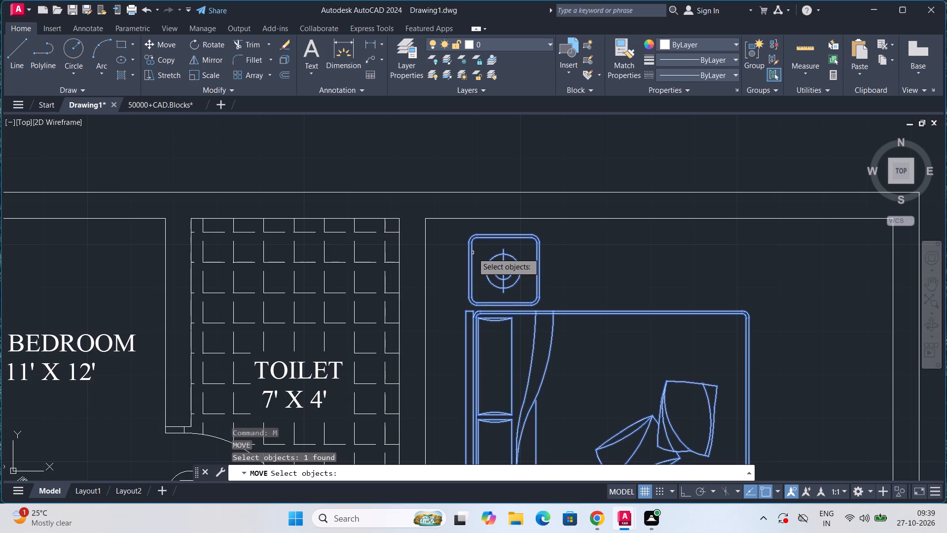
key(Return)
click(470, 241)
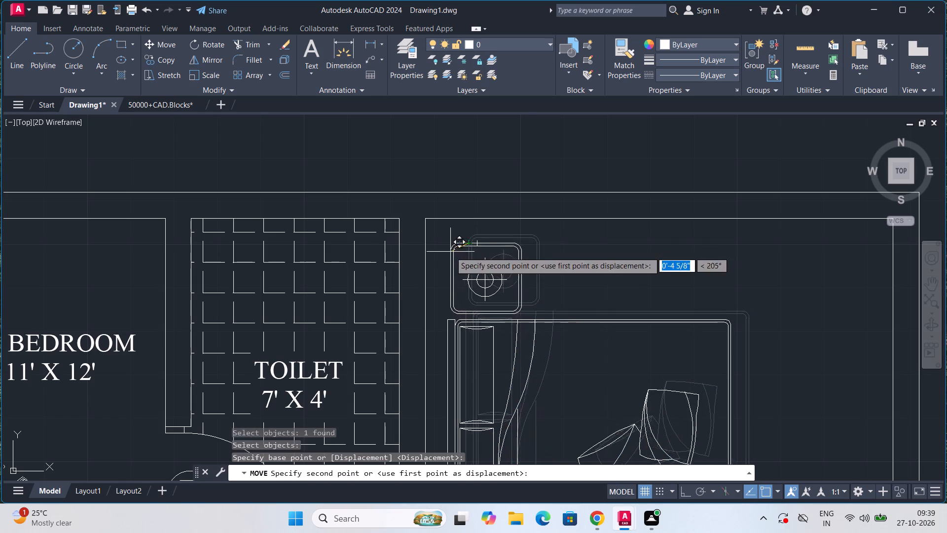
click(435, 235)
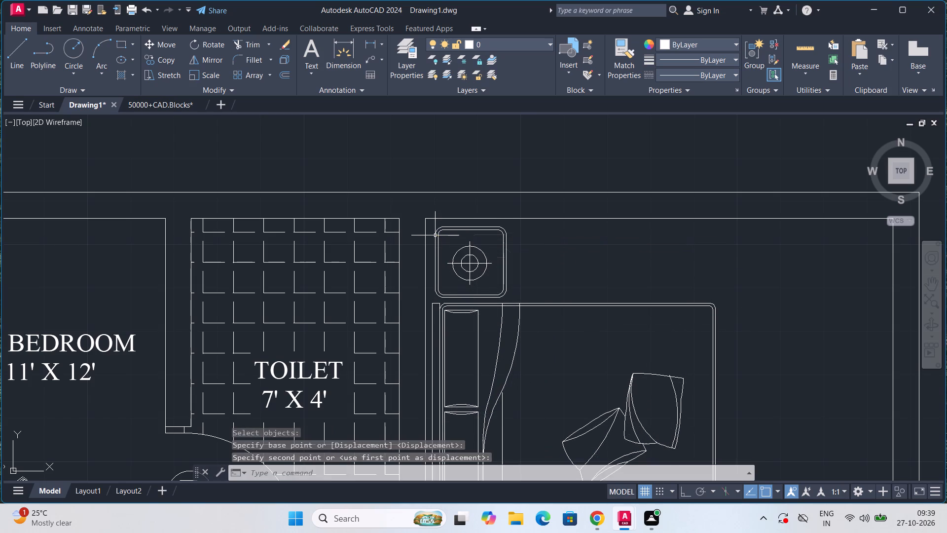
Scale C BEDROOM's bed block up slightly about the upper nightstand's corner nearest the toilet wall.
scroll(435, 235, down, 3)
middle_drag(503, 328, 501, 297)
scroll(501, 297, up, 2)
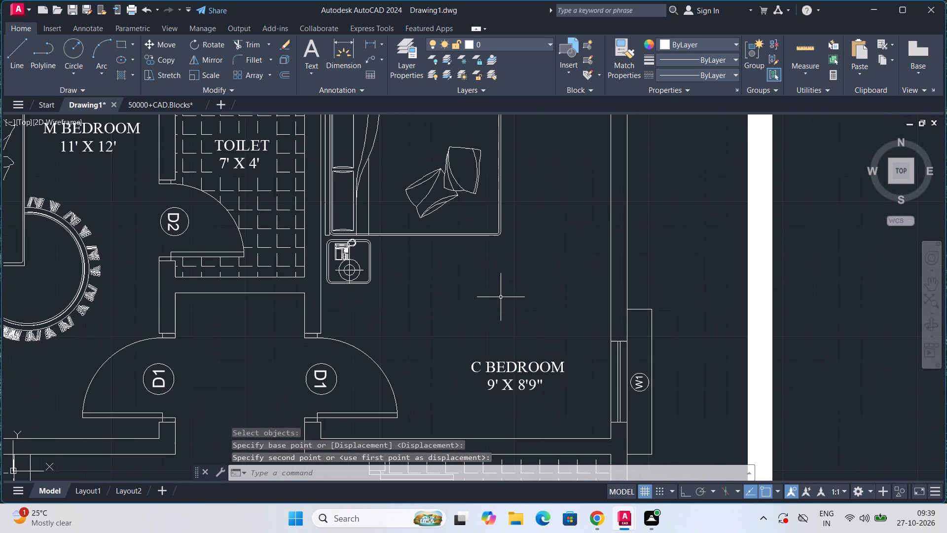
text(SC)
key(Return)
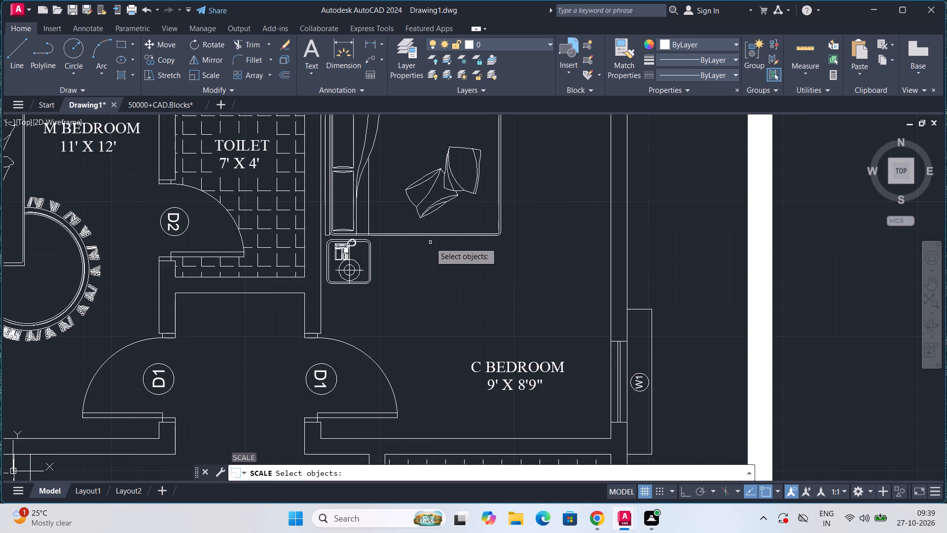
scroll(340, 237, down, 1)
middle_drag(340, 237, 360, 292)
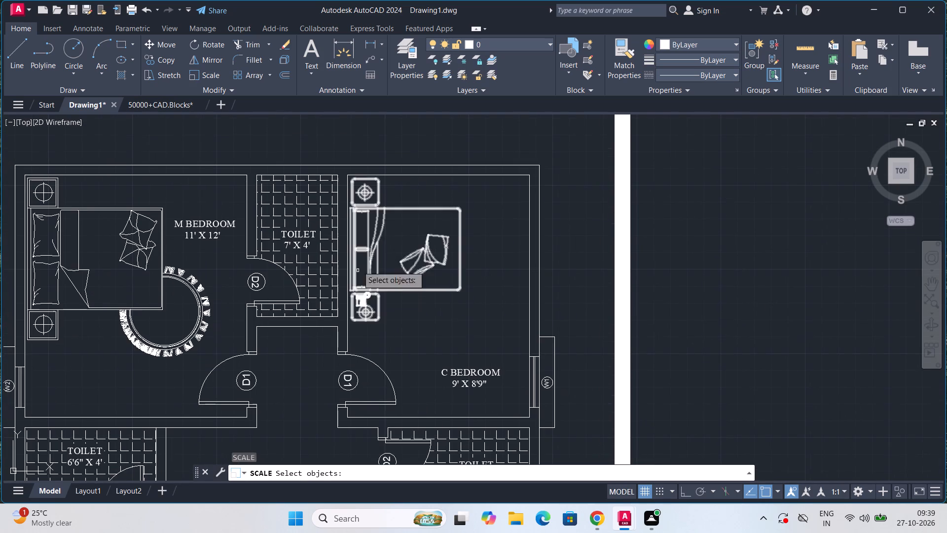
click(367, 216)
key(Return)
scroll(367, 216, up, 1)
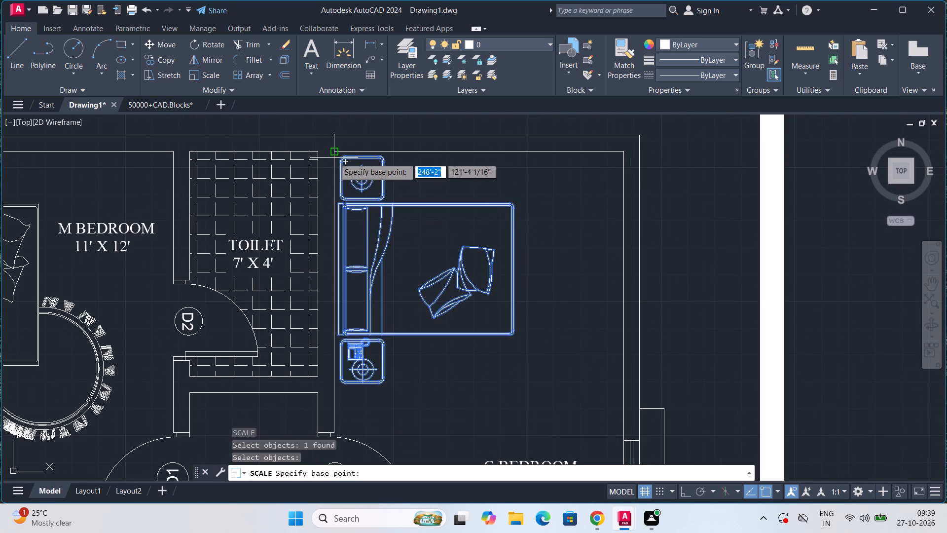
click(339, 164)
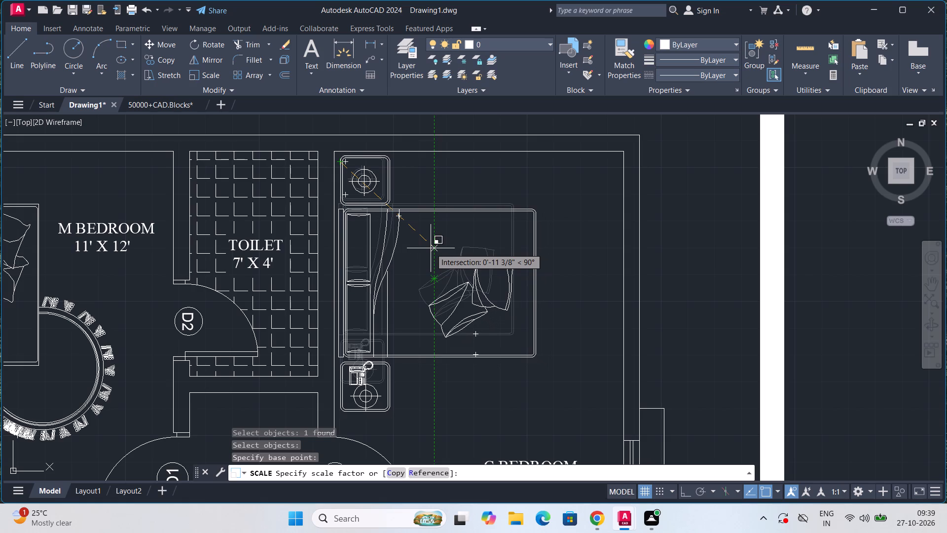
click(431, 248)
Move the C BEDROOM label with its 9' X 8'9" size to the room's top, above the foot of the bed.
scroll(431, 248, down, 2)
middle_drag(458, 298, 457, 256)
click(475, 292)
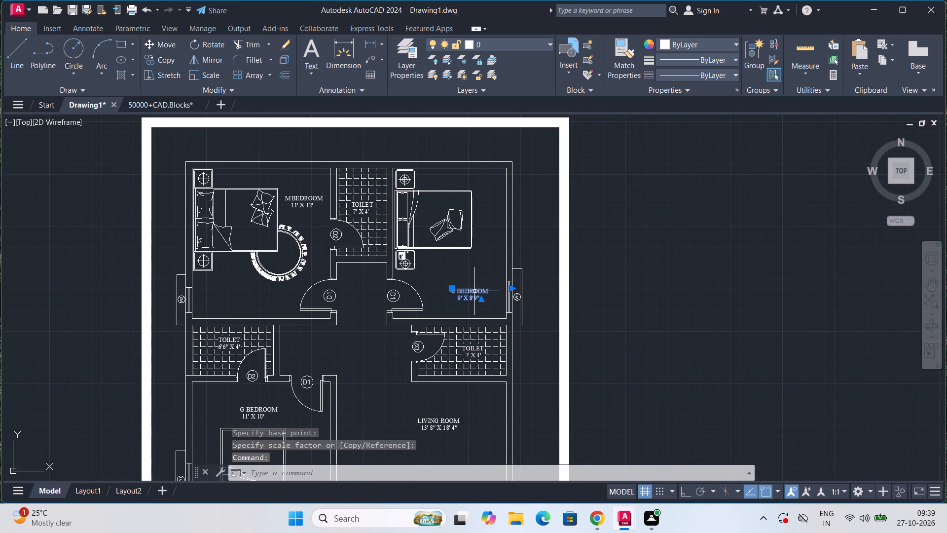
key(m)
key(Return)
click(474, 292)
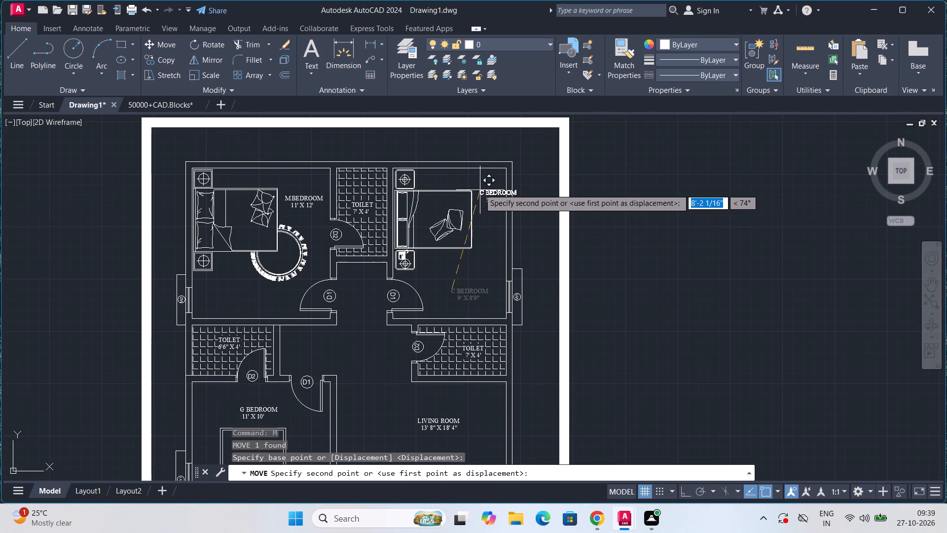
click(464, 177)
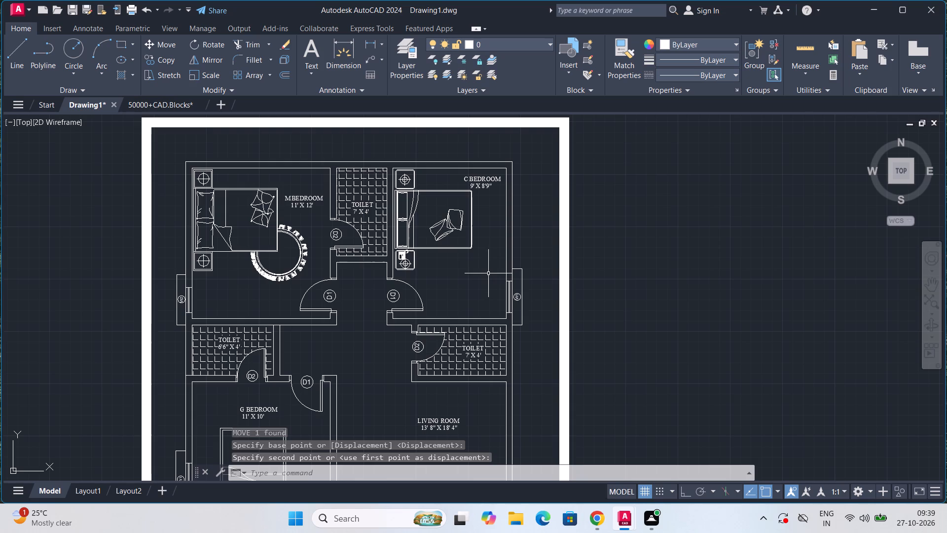
Erase the grid hatch that fills the three toilets of the floor plan.
key(Escape)
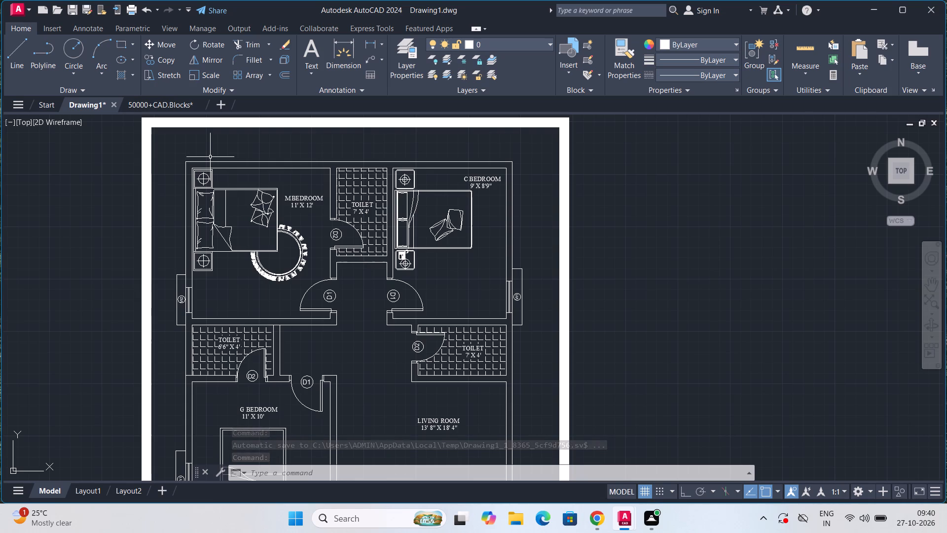
scroll(325, 221, down, 3)
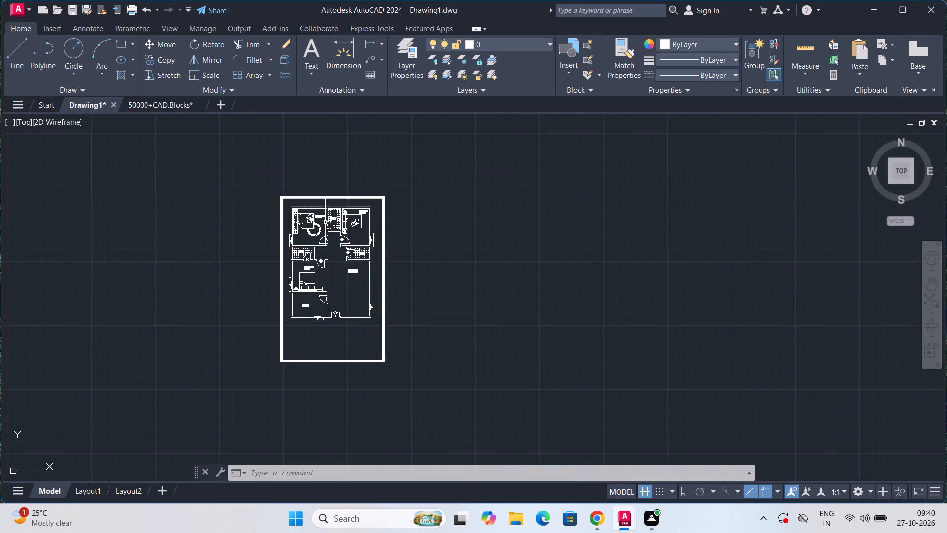
scroll(335, 253, up, 2)
middle_drag(336, 254, 345, 213)
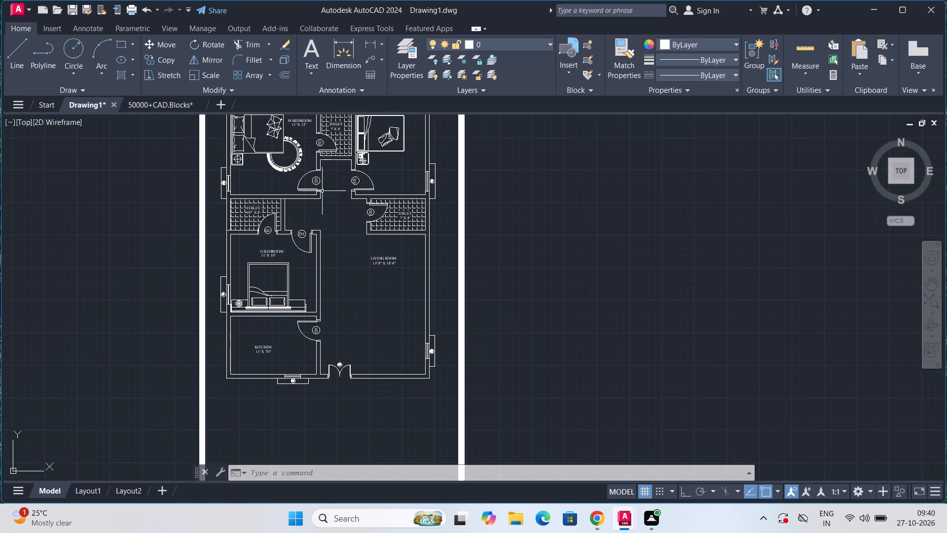
scroll(266, 231, up, 2)
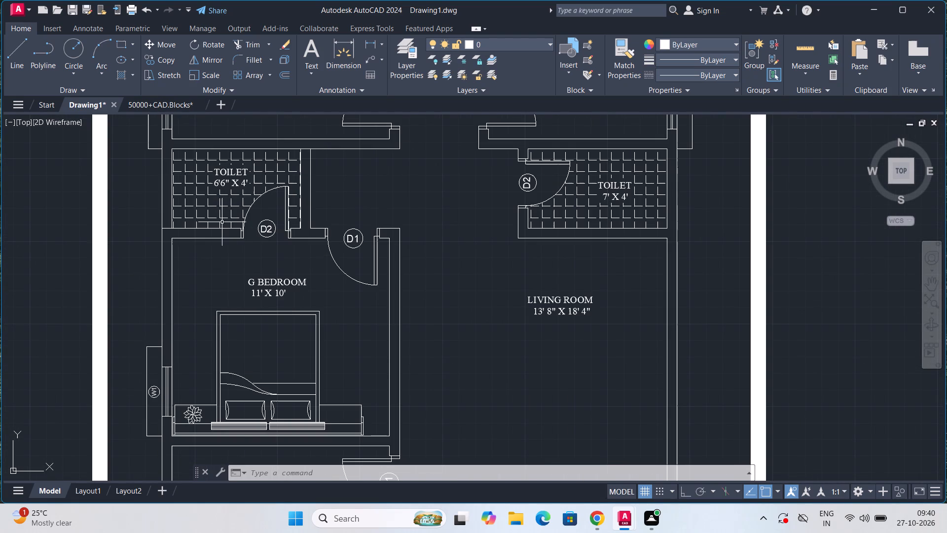
click(219, 217)
key(Delete)
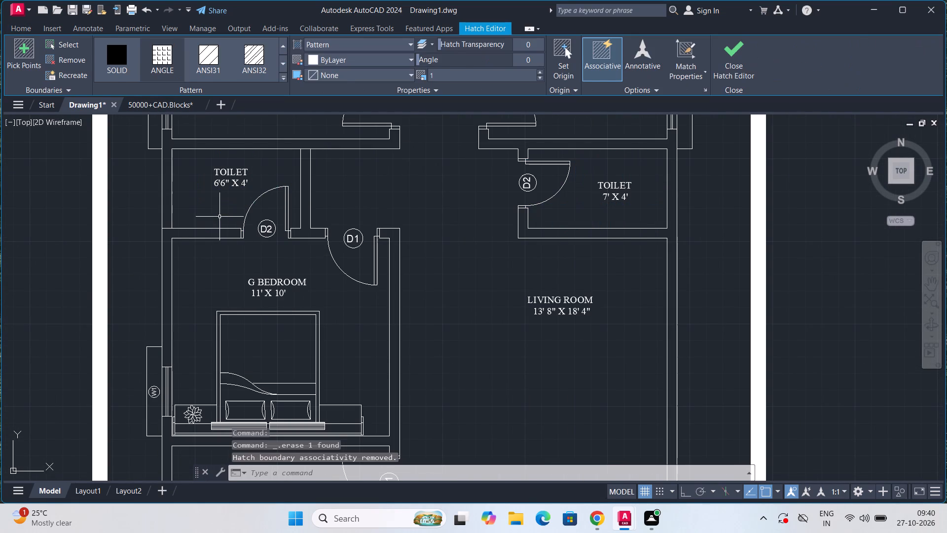
Switch to 50000+CAD.Blocks and browse past the tables and sofas sheets to the plan designs of sofas and armchairs.
click(150, 102)
scroll(476, 250, down, 1)
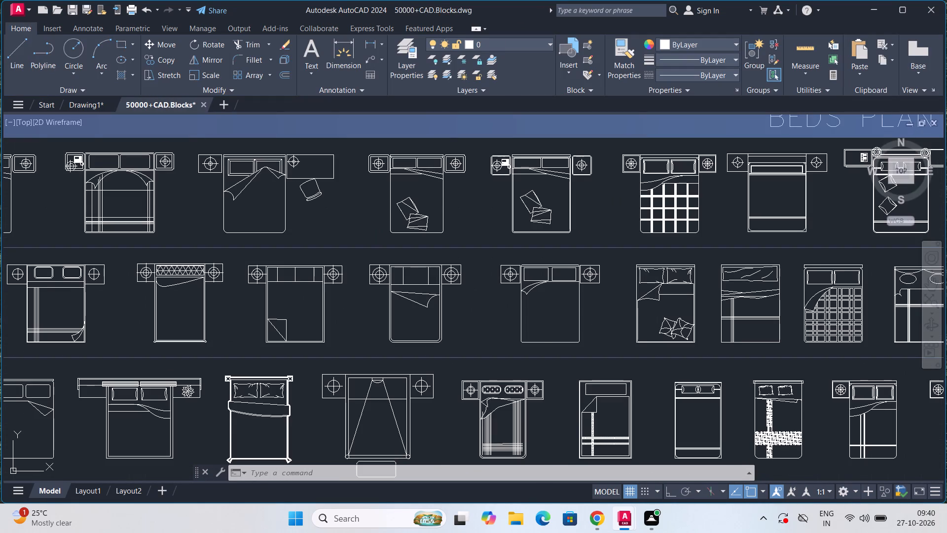
scroll(755, 255, down, 4)
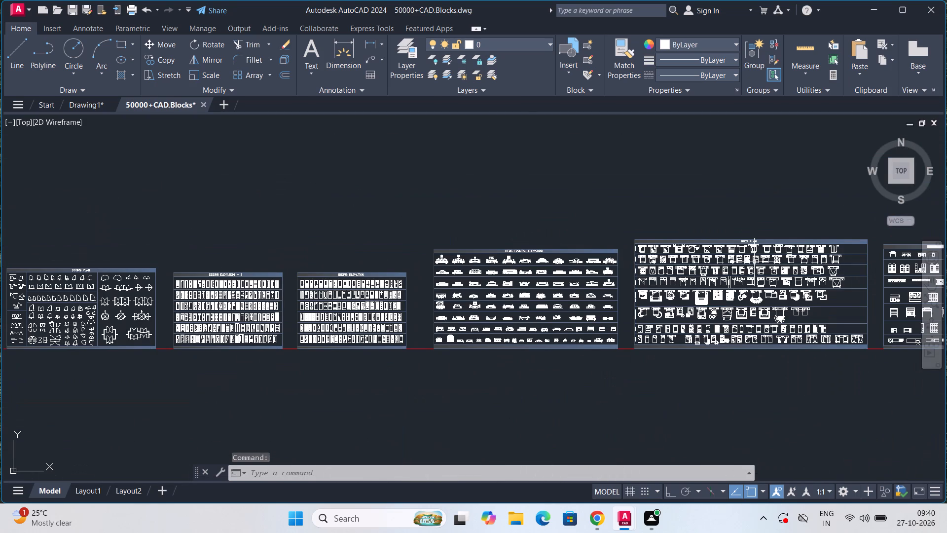
middle_drag(754, 263, 561, 276)
scroll(629, 277, up, 3)
middle_drag(629, 277, 415, 248)
scroll(415, 248, down, 4)
scroll(734, 259, up, 3)
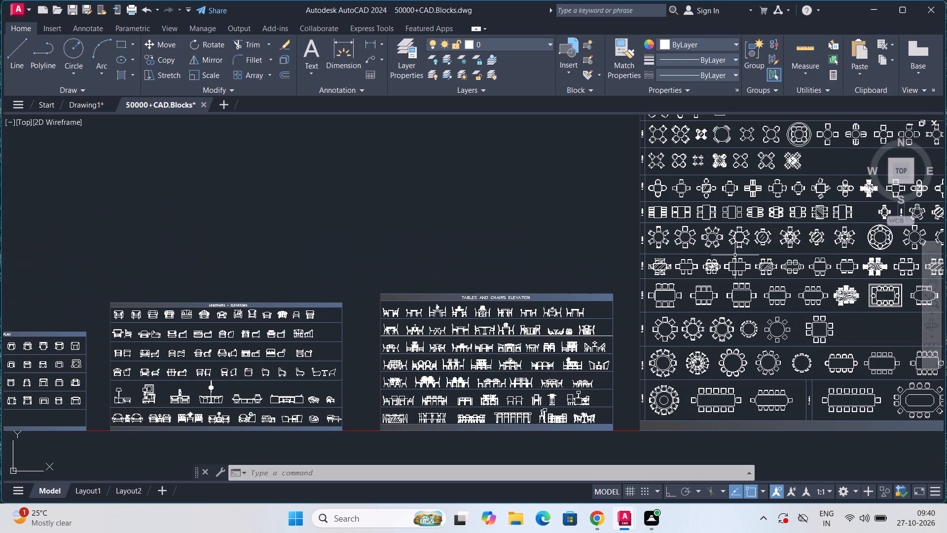
middle_drag(663, 251, 590, 260)
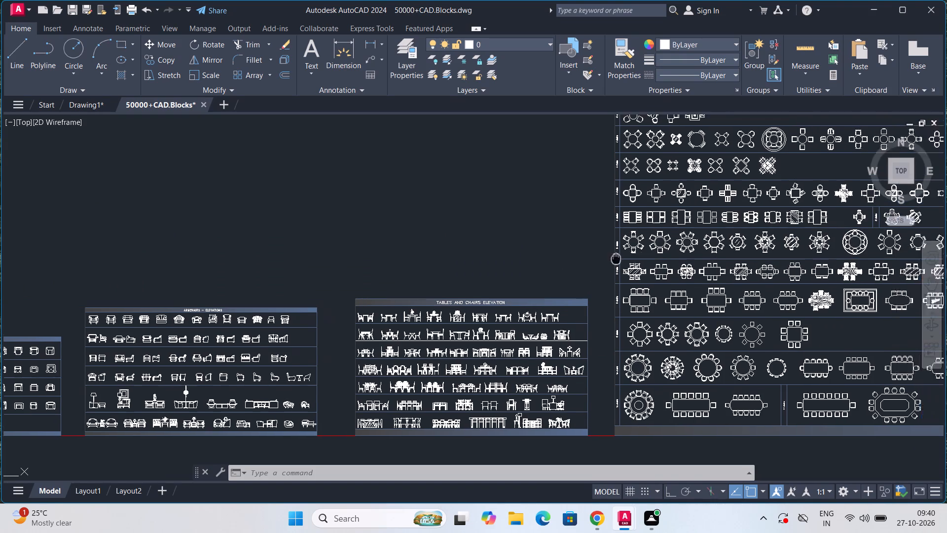
middle_drag(590, 260, 412, 286)
scroll(412, 286, down, 2)
scroll(707, 313, up, 1)
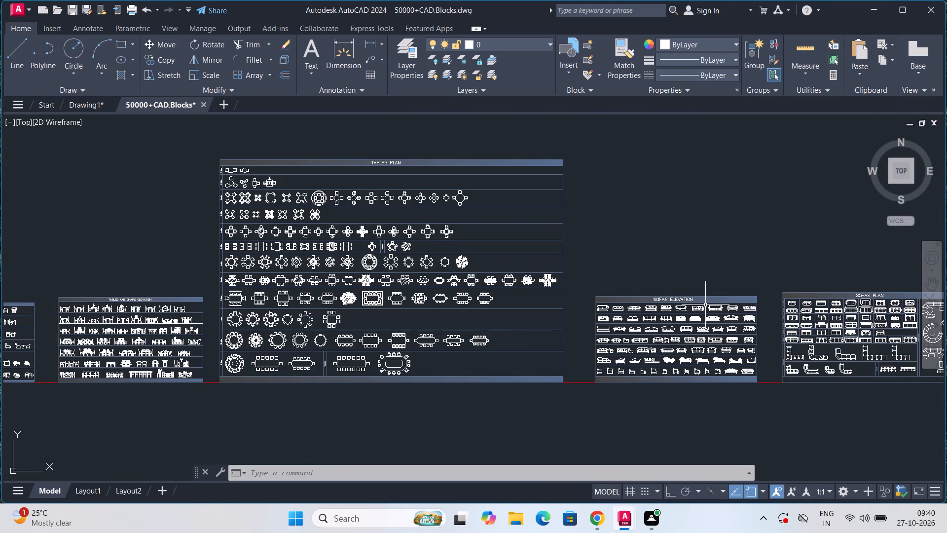
middle_drag(712, 303, 401, 286)
scroll(581, 298, up, 3)
middle_drag(686, 310, 684, 310)
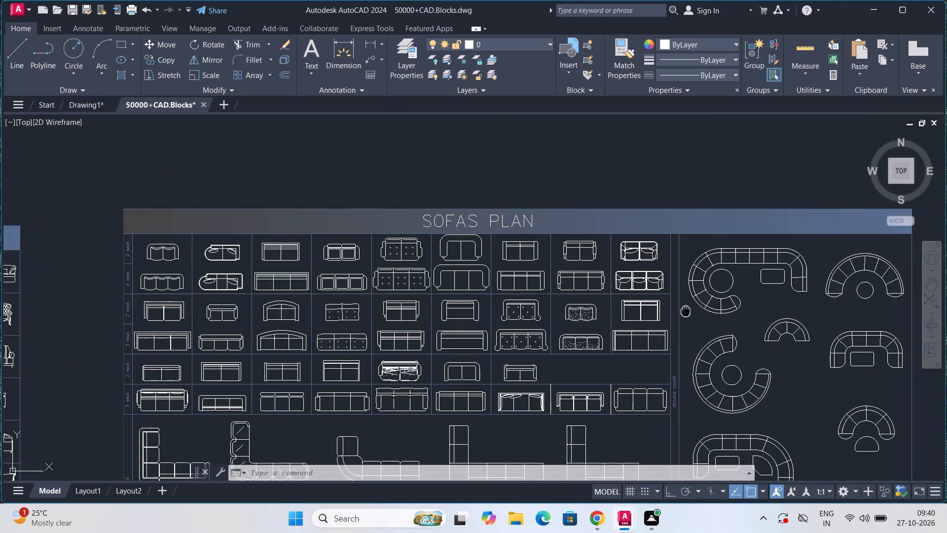
middle_drag(684, 310, 665, 311)
scroll(665, 311, down, 2)
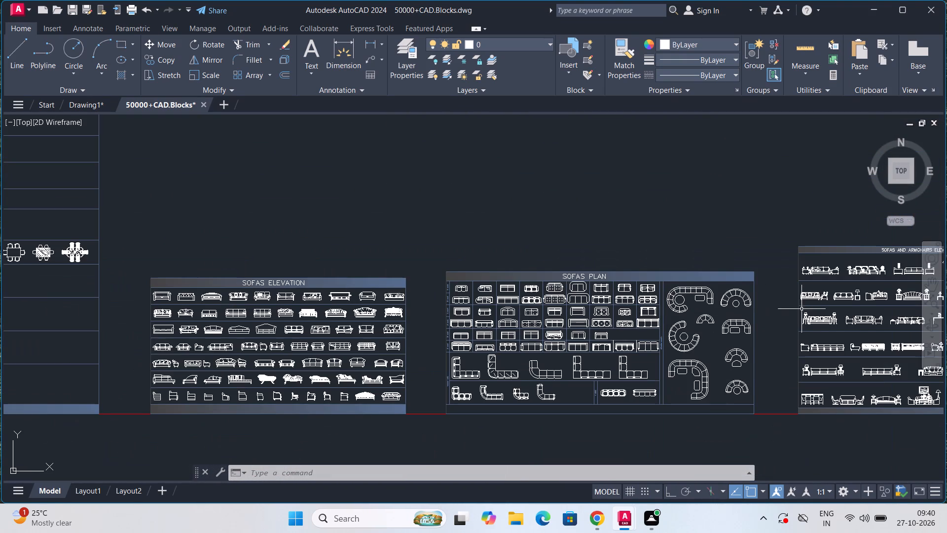
middle_drag(821, 308, 459, 307)
middle_drag(709, 291, 488, 333)
scroll(673, 297, up, 1)
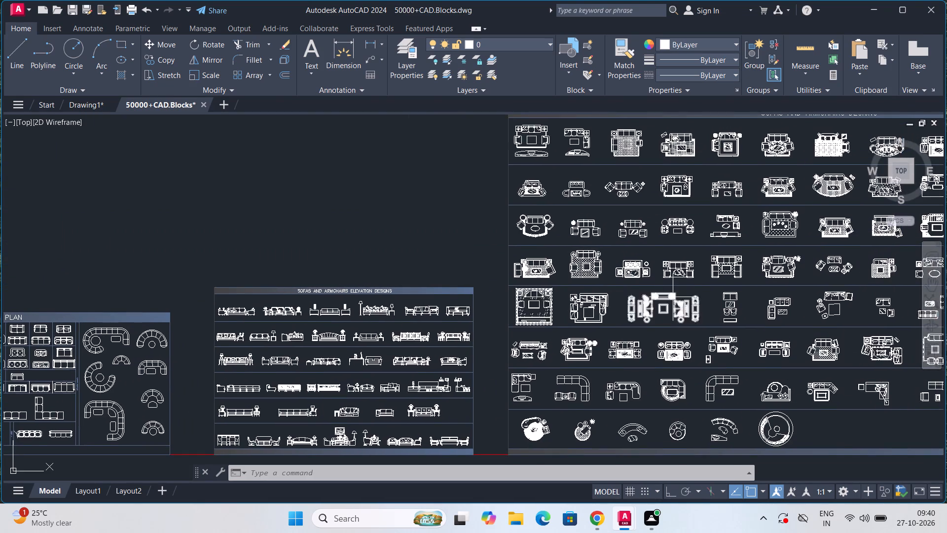
scroll(674, 293, down, 1)
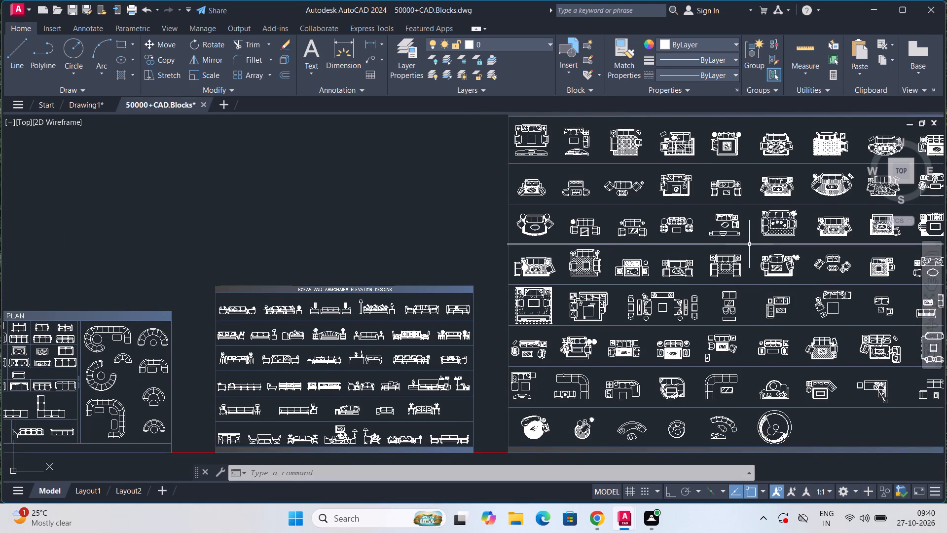
middle_drag(749, 244, 575, 259)
scroll(577, 262, up, 2)
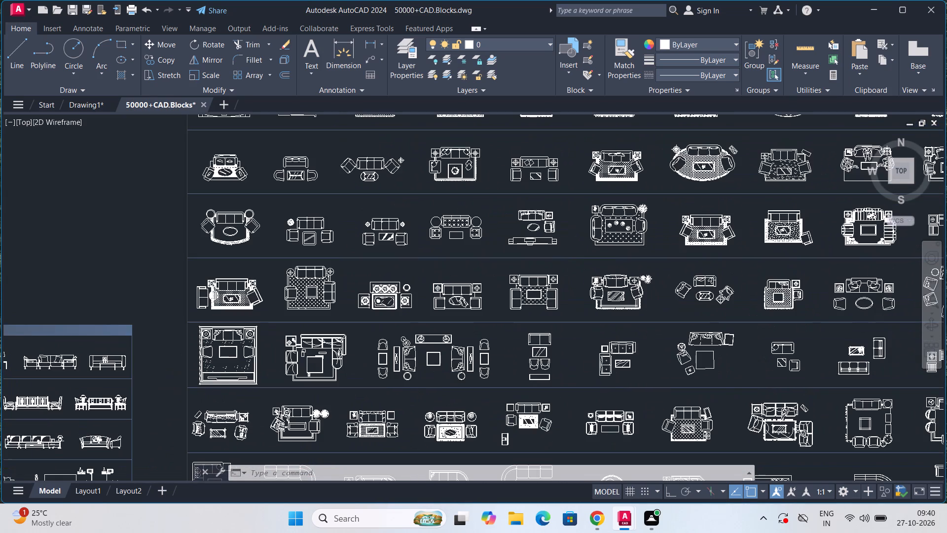
scroll(577, 261, down, 2)
scroll(724, 243, up, 1)
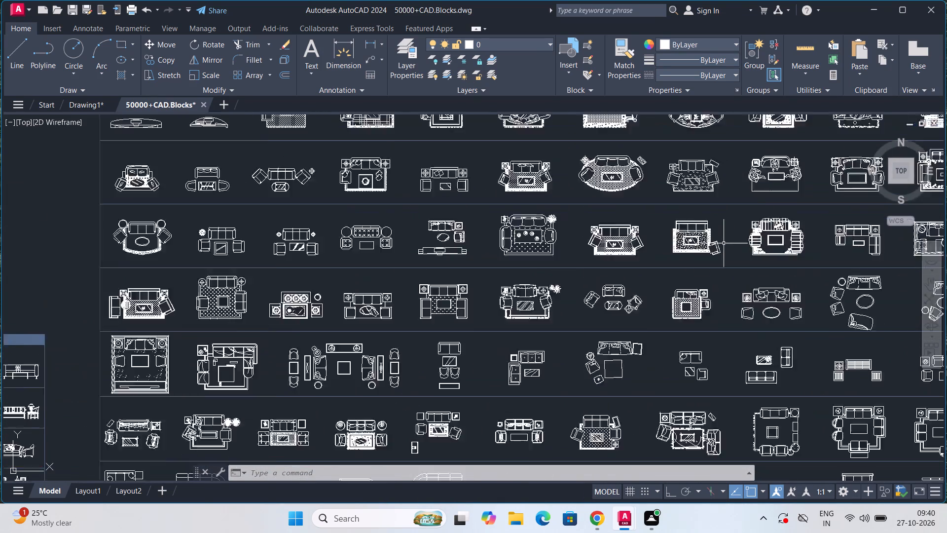
scroll(724, 243, up, 3)
scroll(724, 242, down, 2)
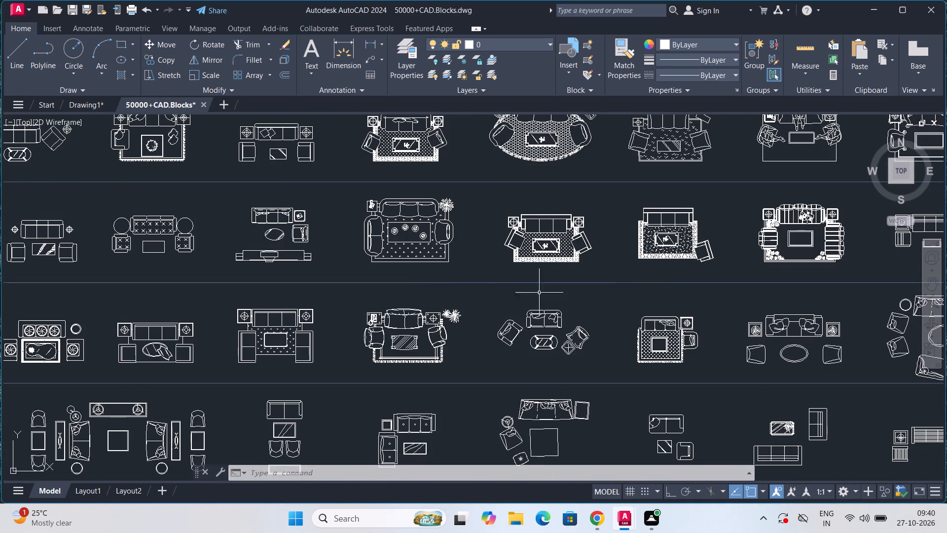
Copy the sofa set block with two armchairs, hatched coffee table, fringed rug, telephone side table and plants to the clipboard.
click(407, 319)
click(407, 319)
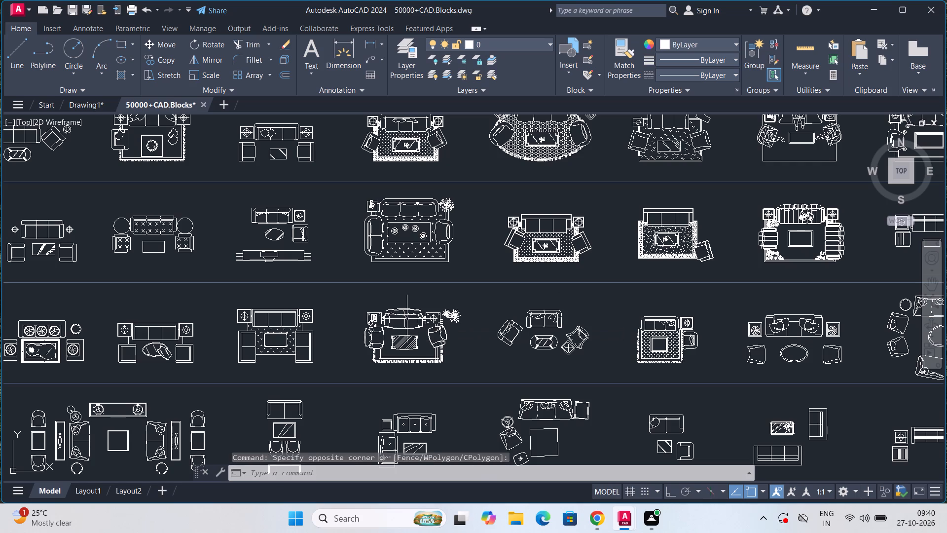
click(395, 321)
click(396, 316)
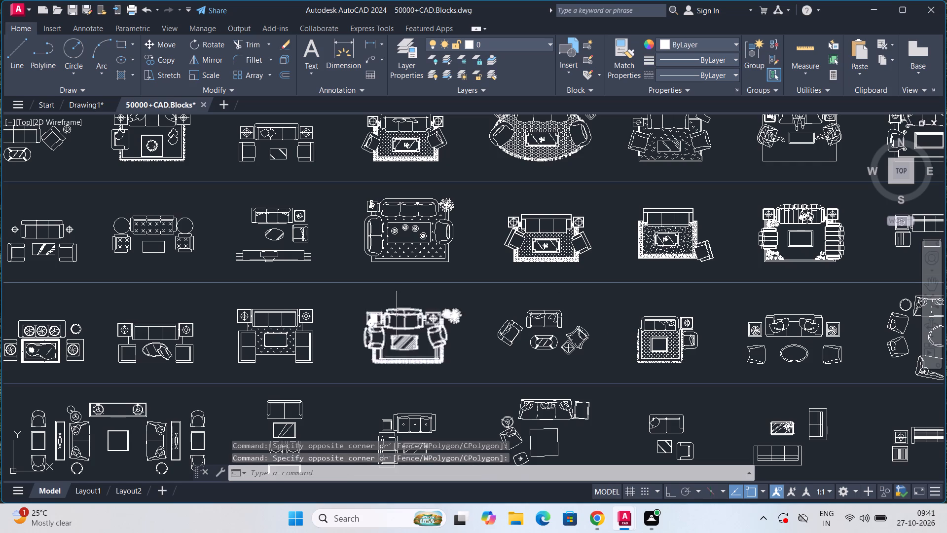
click(397, 315)
right_click(397, 315)
click(462, 247)
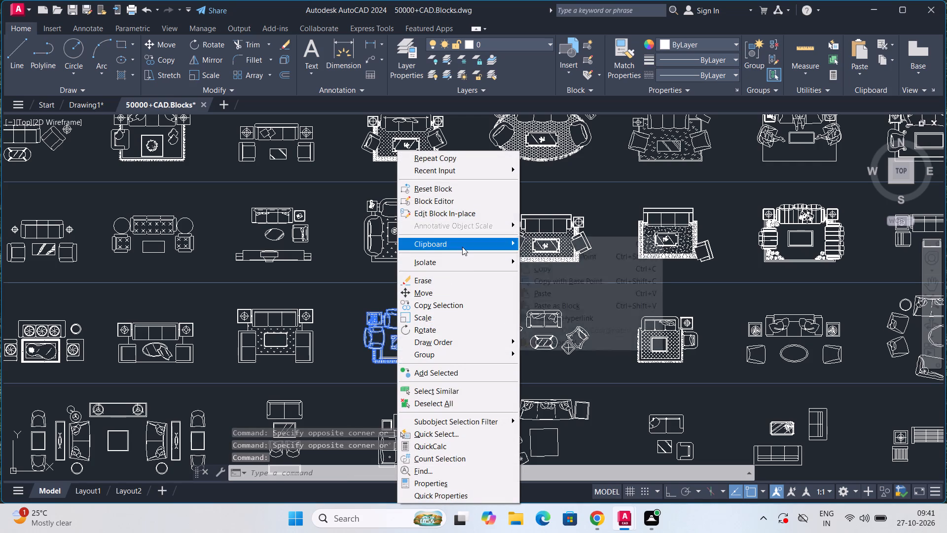
click(551, 270)
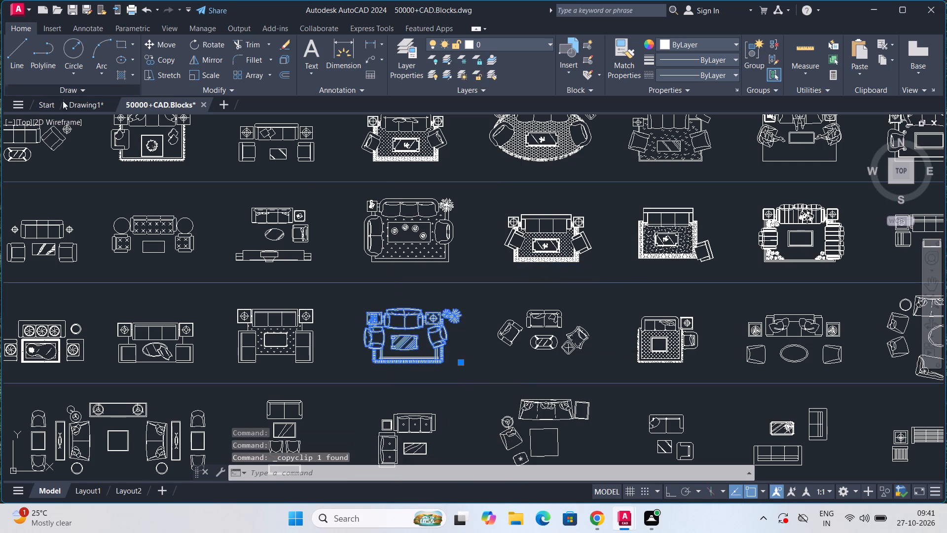
Switch to Drawing1 and paste the copied sofa set block in the empty space beside the floor plan.
click(79, 107)
scroll(411, 258, down, 3)
right_click(577, 237)
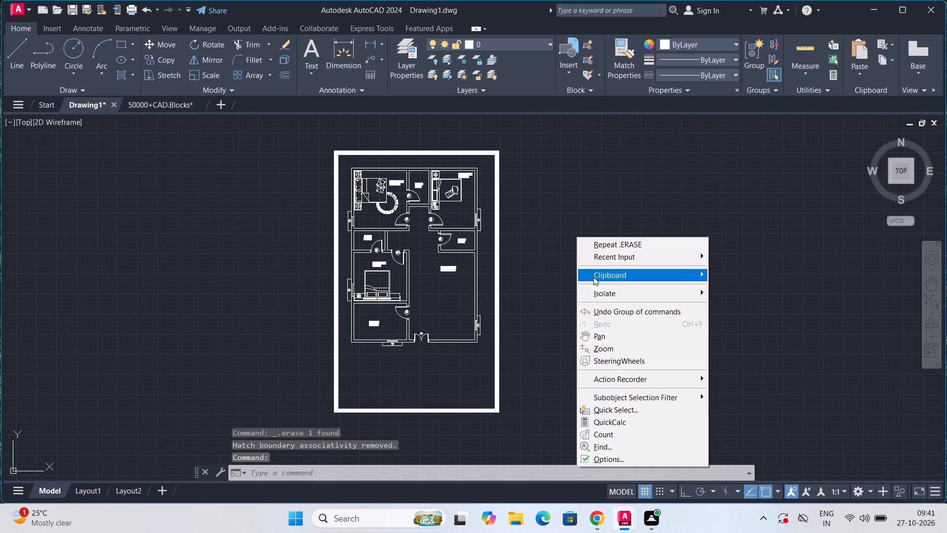
click(593, 277)
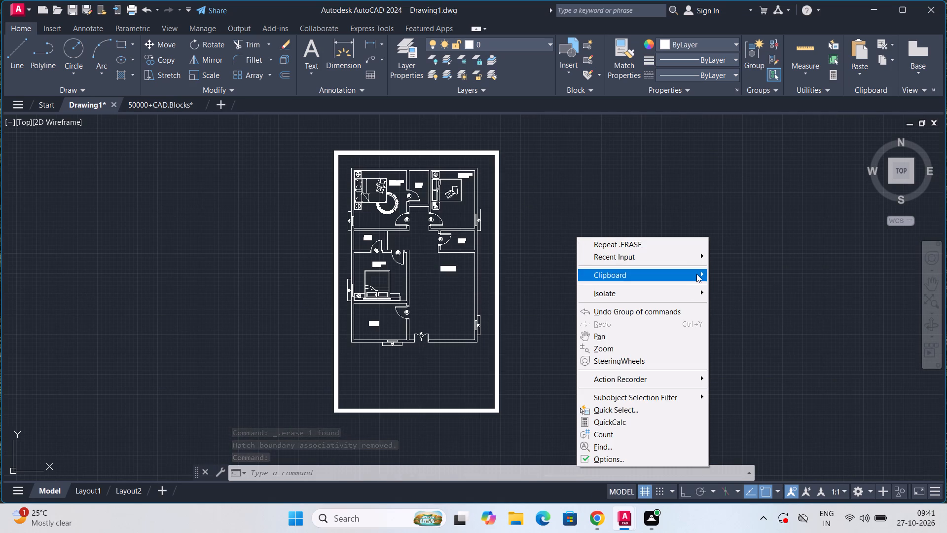
click(696, 274)
click(755, 326)
scroll(741, 310, down, 4)
click(725, 317)
right_click(741, 264)
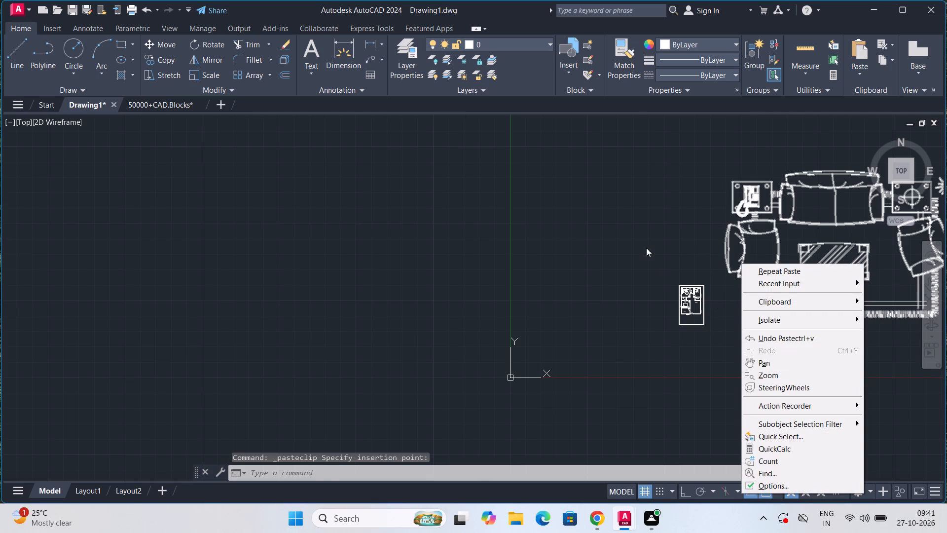
click(645, 244)
click(742, 245)
Scale the pasted sofa set down about a point near its rug's lower-left corner, to roughly the floor plan's width.
click(748, 229)
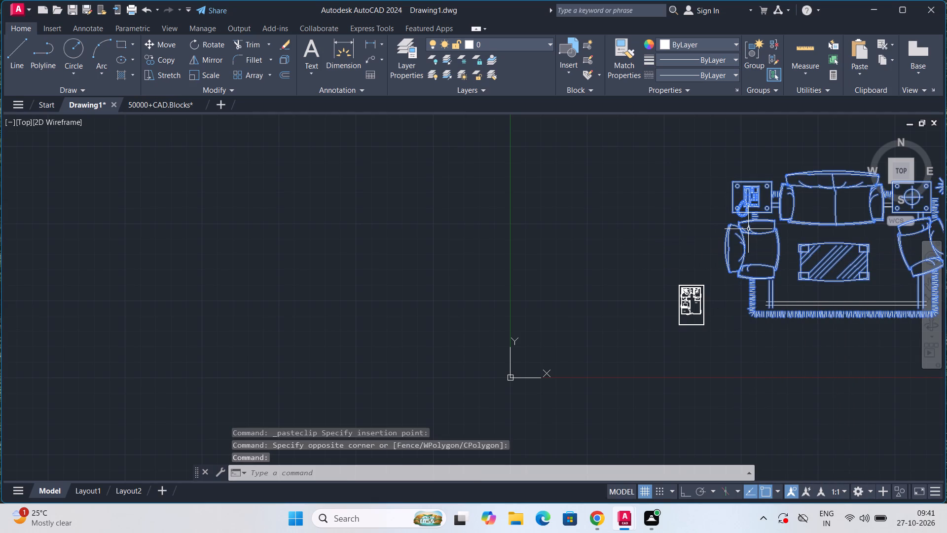
text(SC)
key(Return)
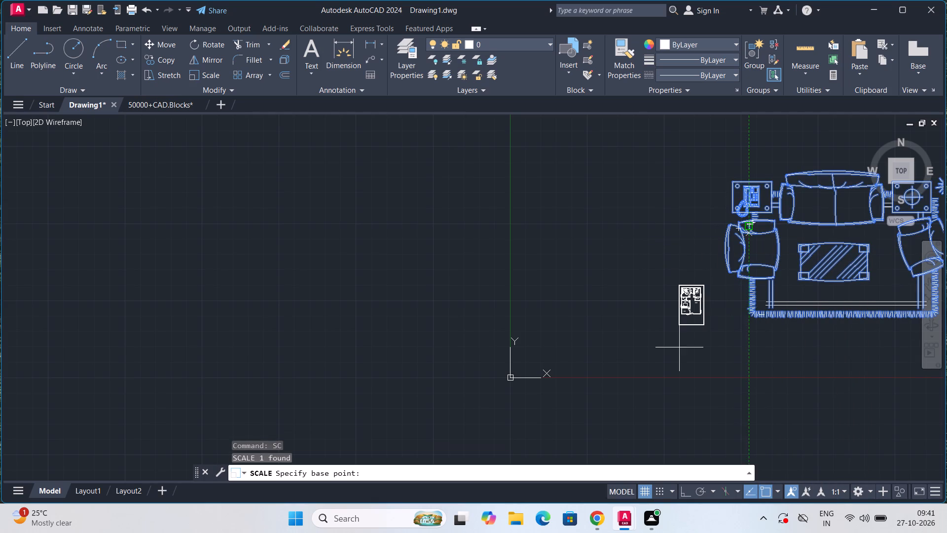
click(754, 303)
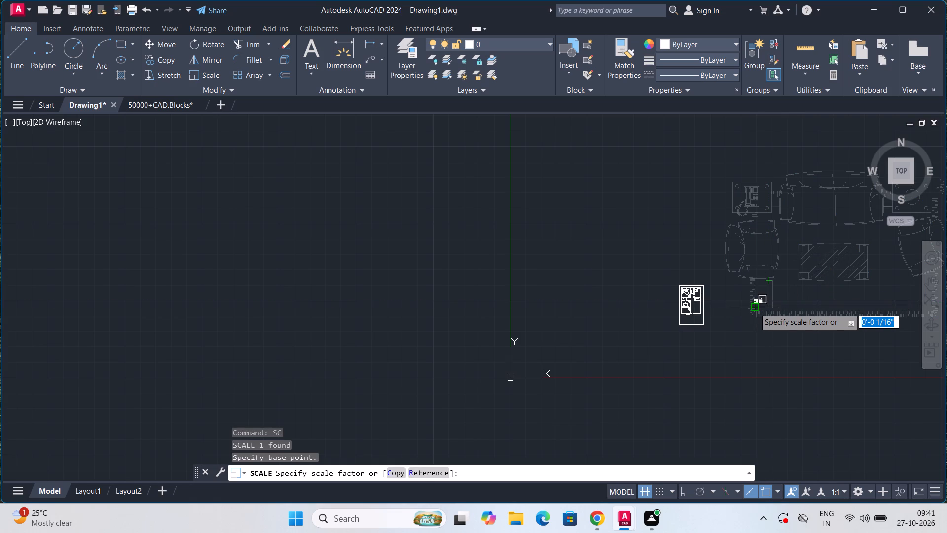
click(764, 304)
Move the sofa set block onto the lower part of the LIVING ROOM, with its sofa just below the room label.
scroll(764, 304, up, 4)
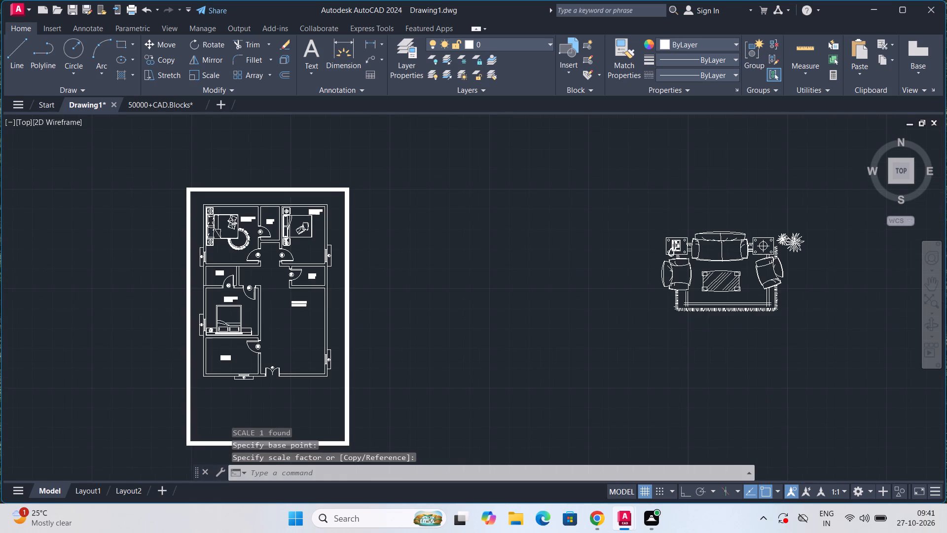
click(735, 289)
key(m)
key(Return)
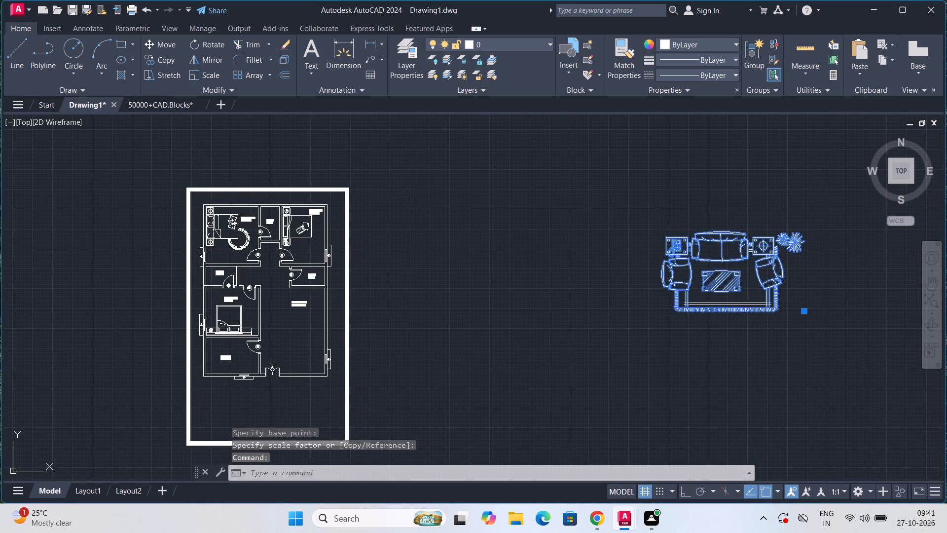
click(737, 288)
scroll(448, 360, up, 3)
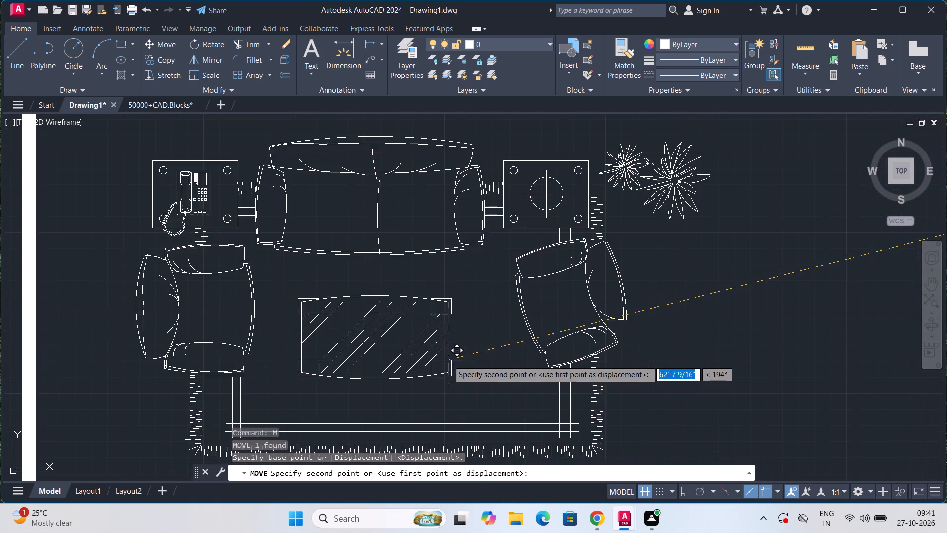
scroll(415, 352, up, 2)
scroll(423, 343, down, 7)
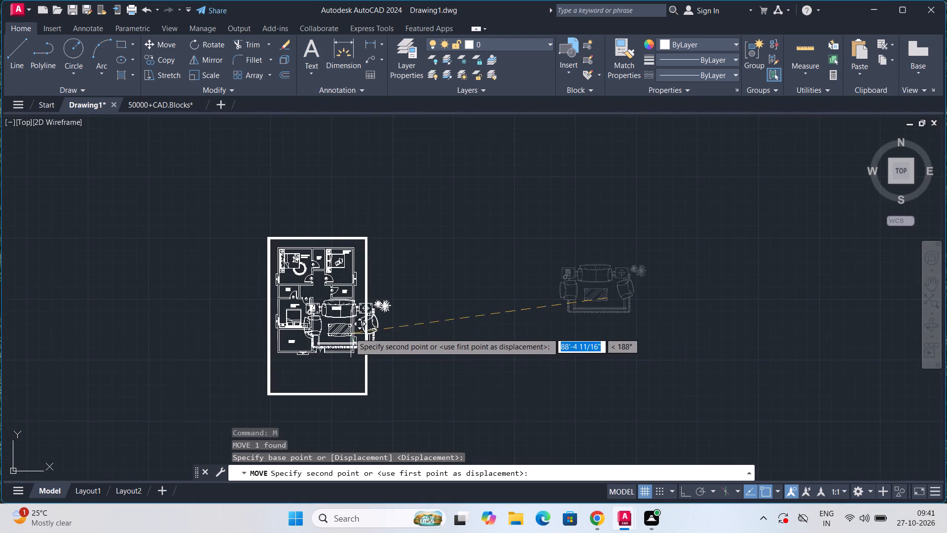
scroll(349, 331, up, 2)
click(349, 331)
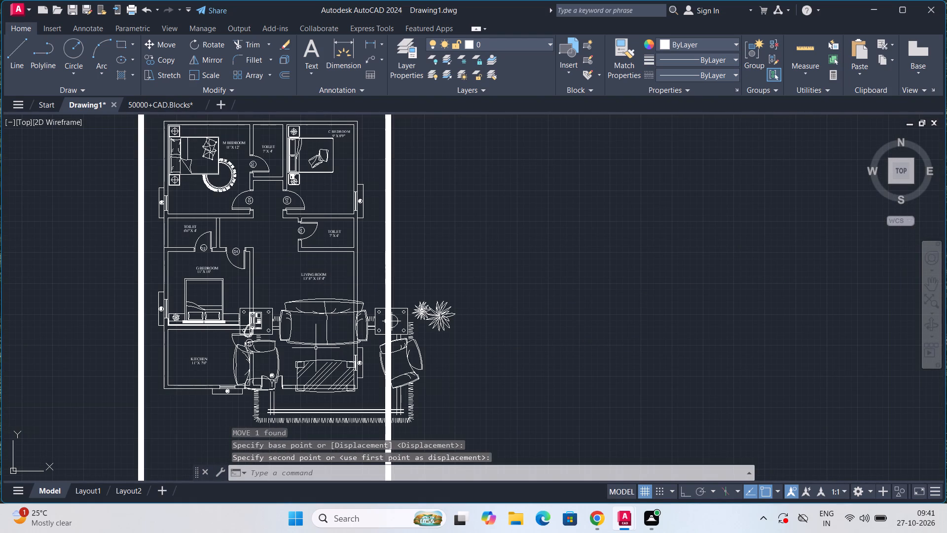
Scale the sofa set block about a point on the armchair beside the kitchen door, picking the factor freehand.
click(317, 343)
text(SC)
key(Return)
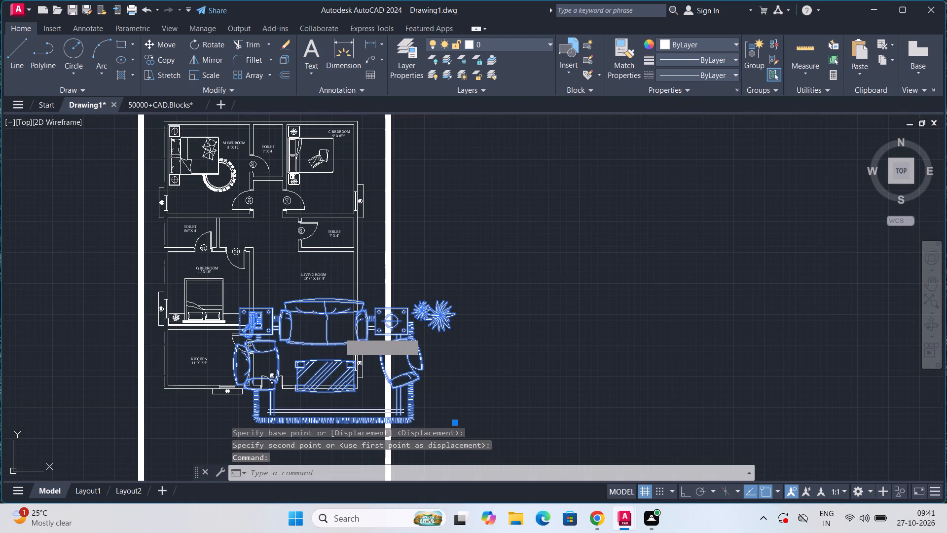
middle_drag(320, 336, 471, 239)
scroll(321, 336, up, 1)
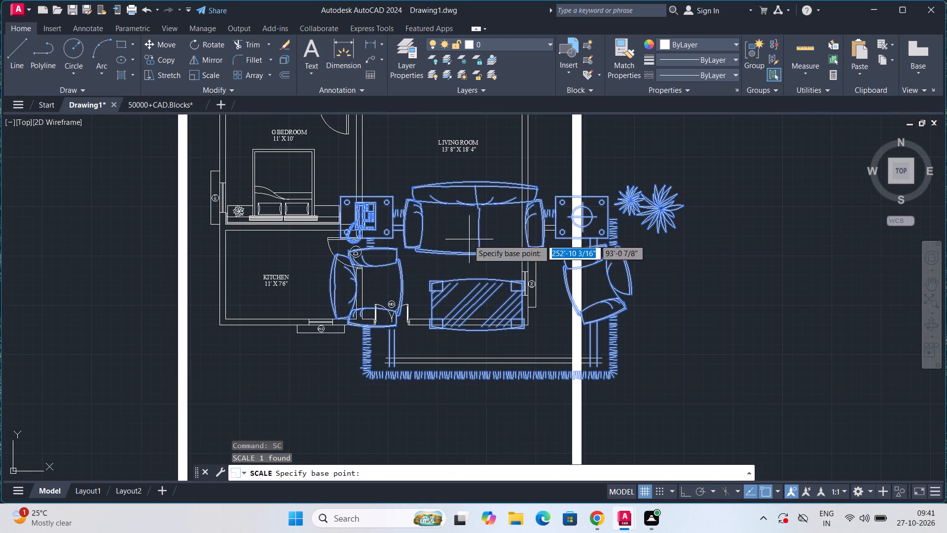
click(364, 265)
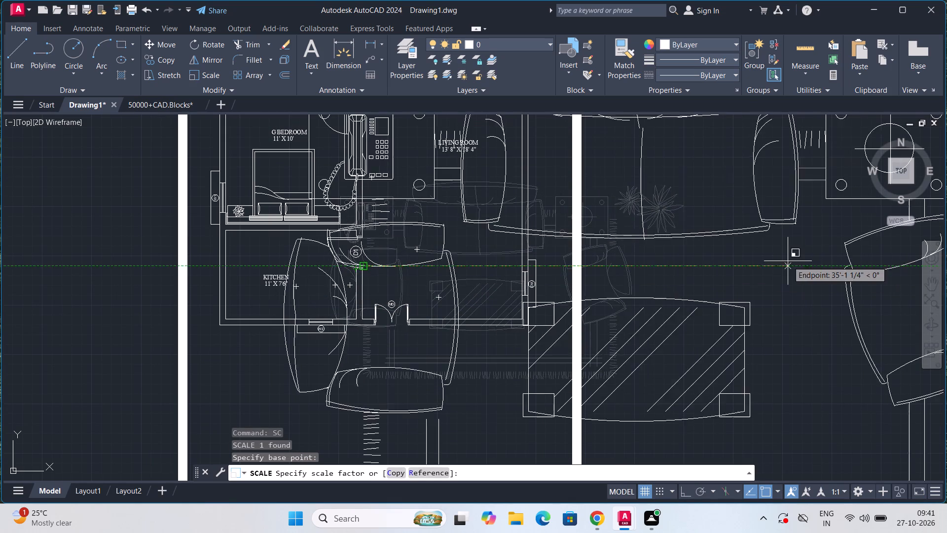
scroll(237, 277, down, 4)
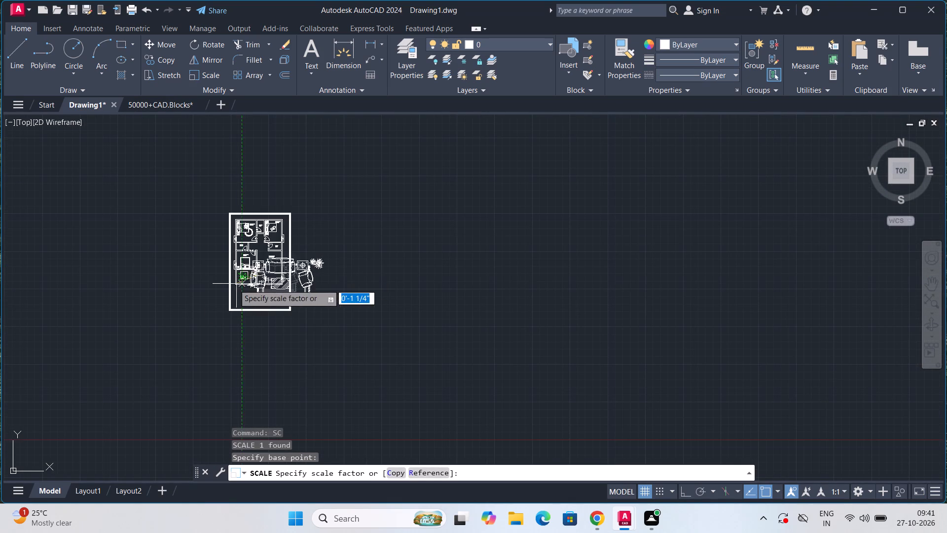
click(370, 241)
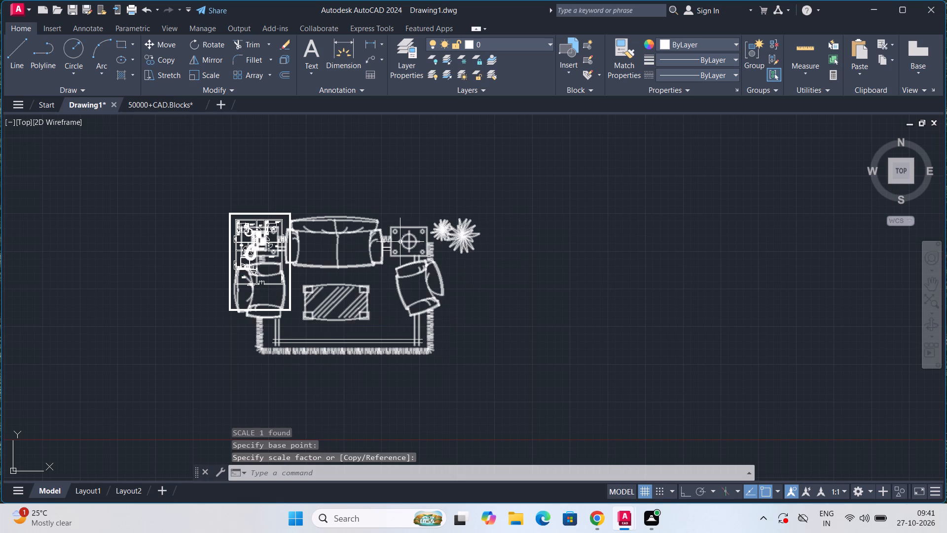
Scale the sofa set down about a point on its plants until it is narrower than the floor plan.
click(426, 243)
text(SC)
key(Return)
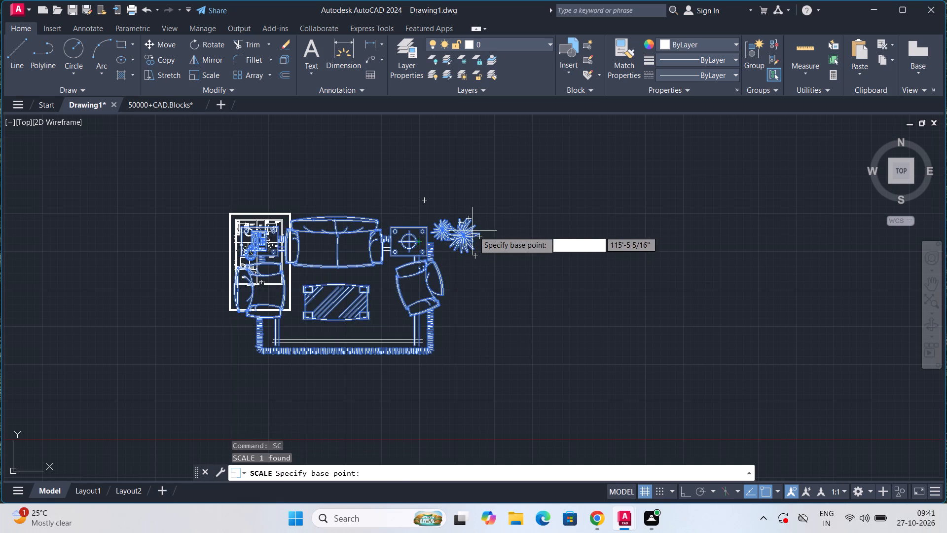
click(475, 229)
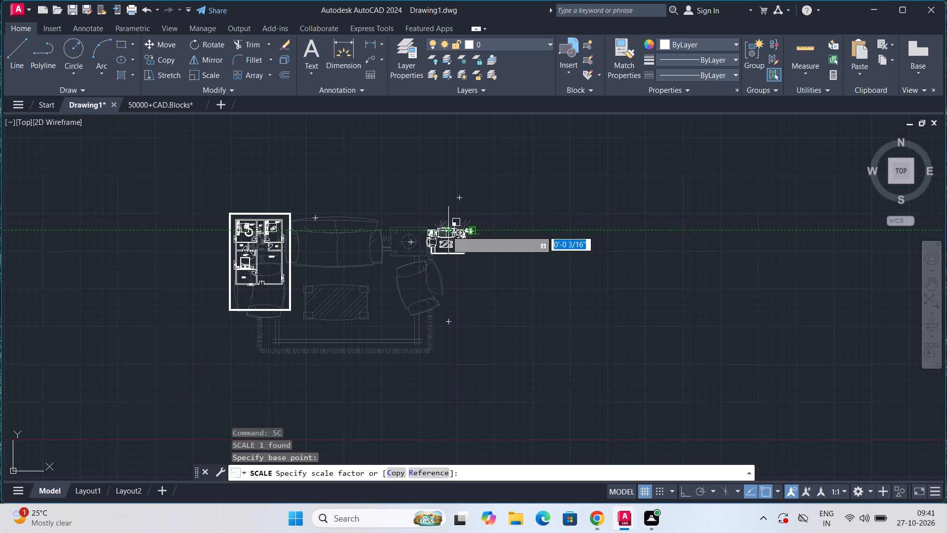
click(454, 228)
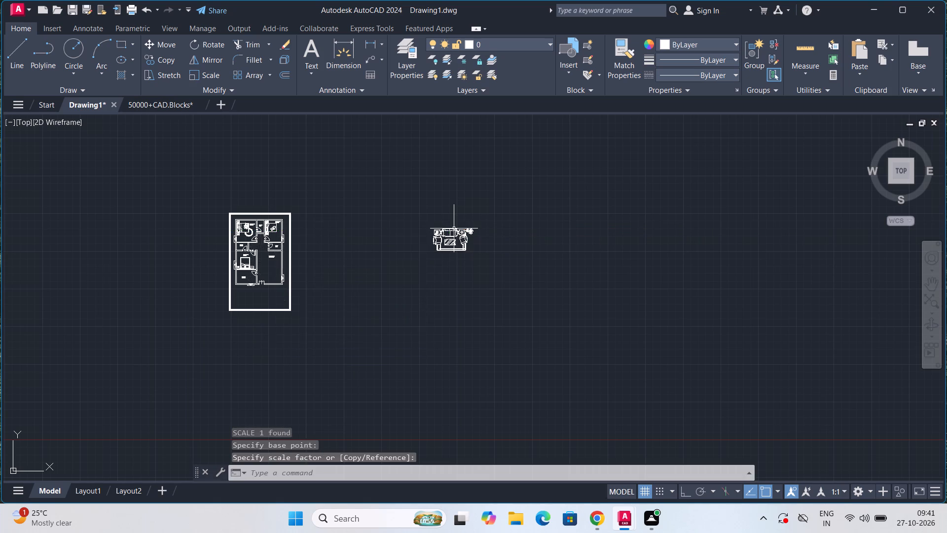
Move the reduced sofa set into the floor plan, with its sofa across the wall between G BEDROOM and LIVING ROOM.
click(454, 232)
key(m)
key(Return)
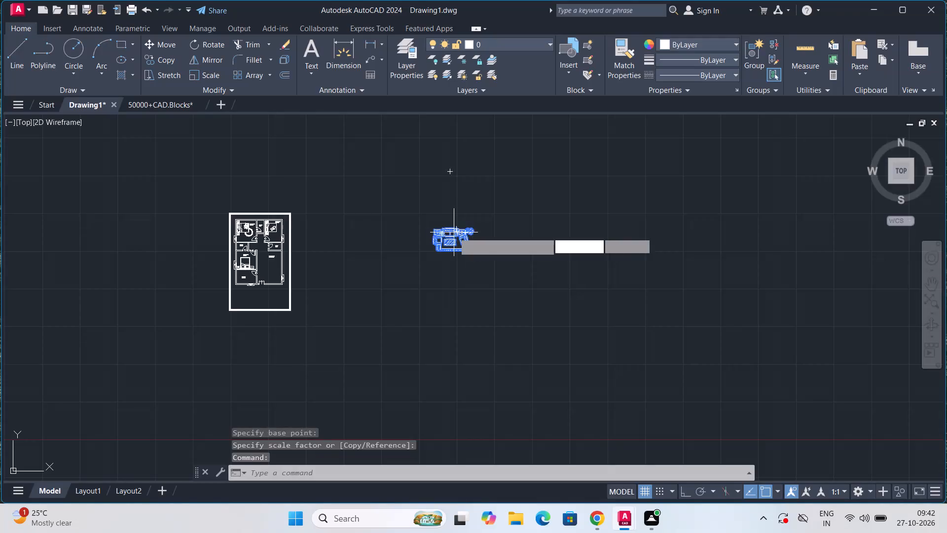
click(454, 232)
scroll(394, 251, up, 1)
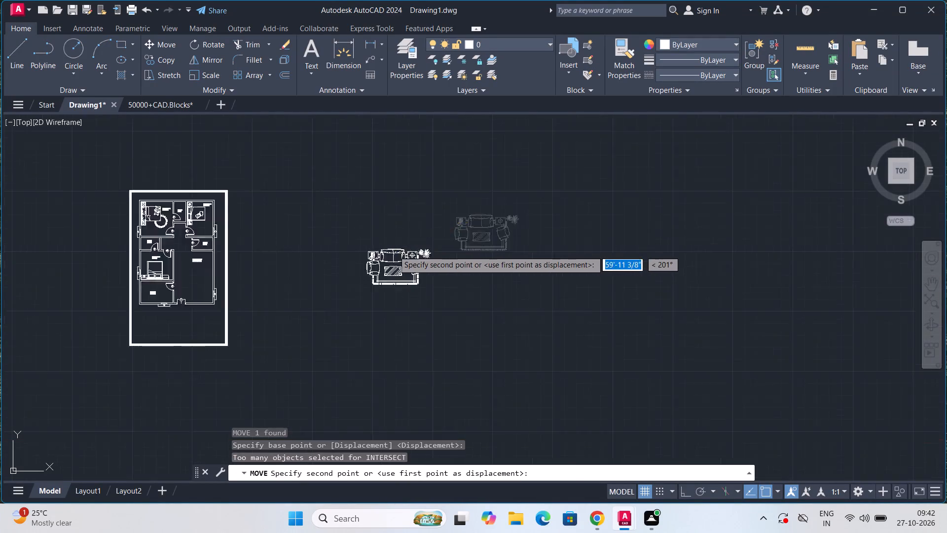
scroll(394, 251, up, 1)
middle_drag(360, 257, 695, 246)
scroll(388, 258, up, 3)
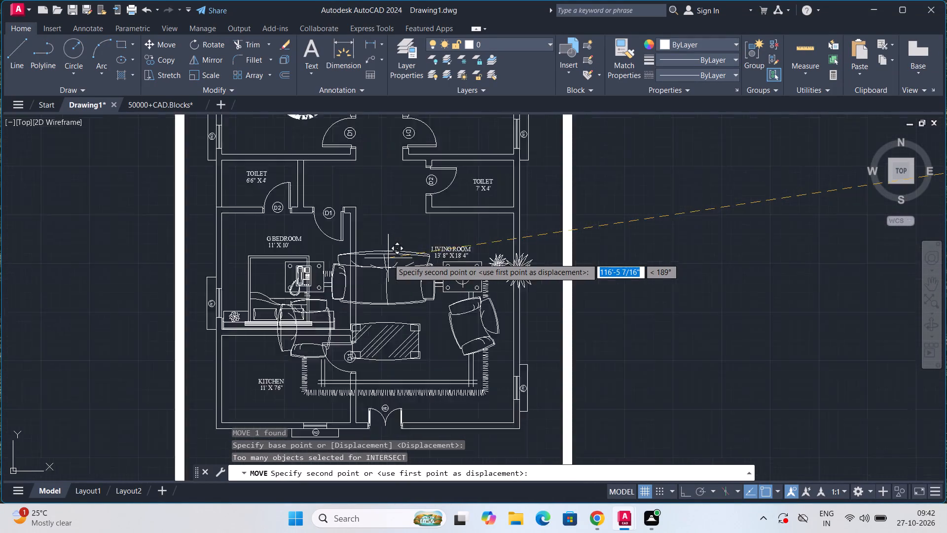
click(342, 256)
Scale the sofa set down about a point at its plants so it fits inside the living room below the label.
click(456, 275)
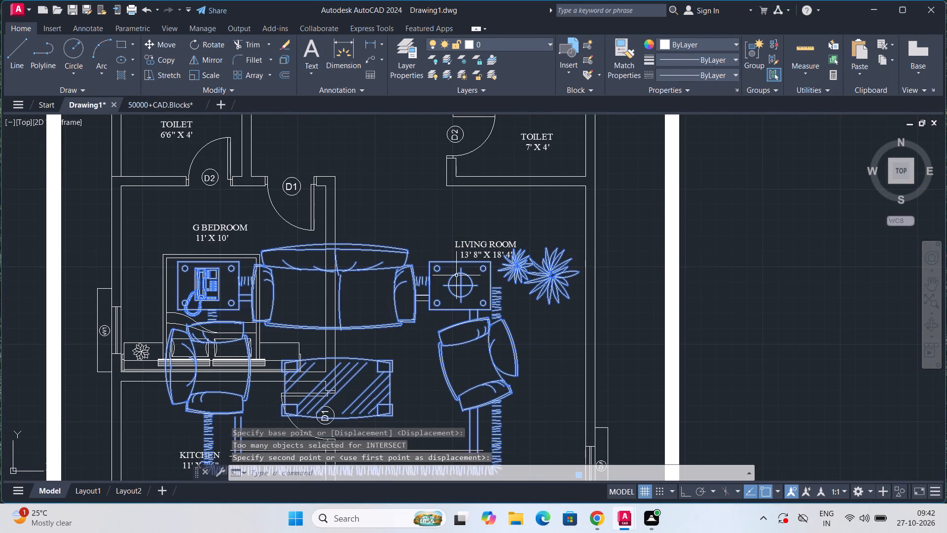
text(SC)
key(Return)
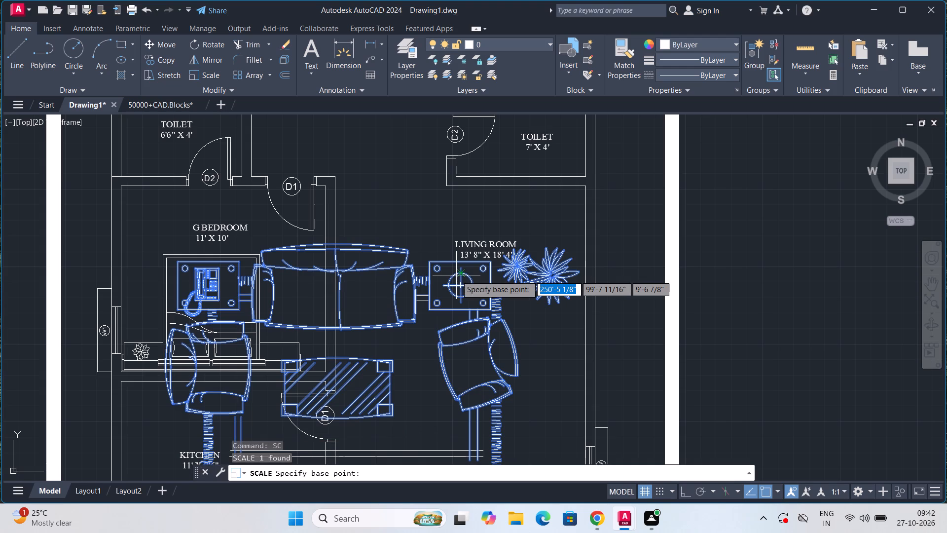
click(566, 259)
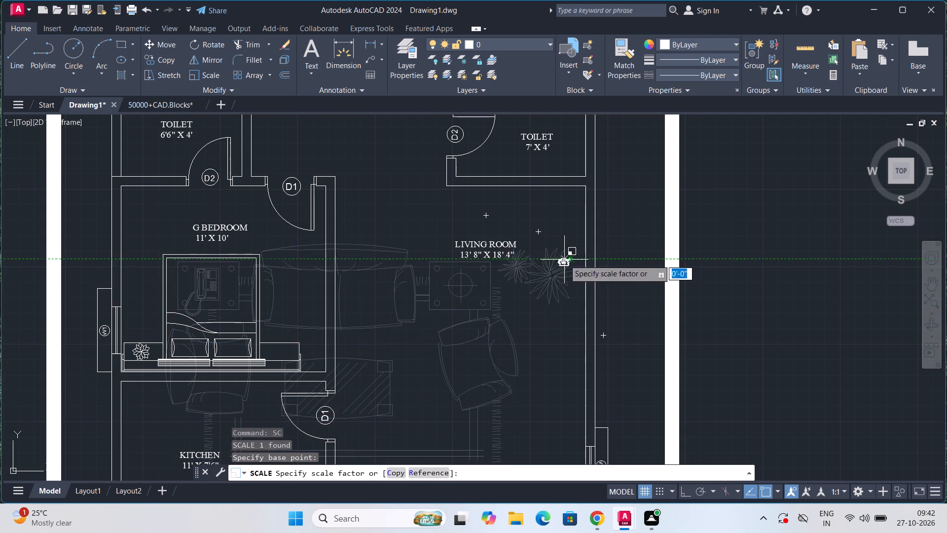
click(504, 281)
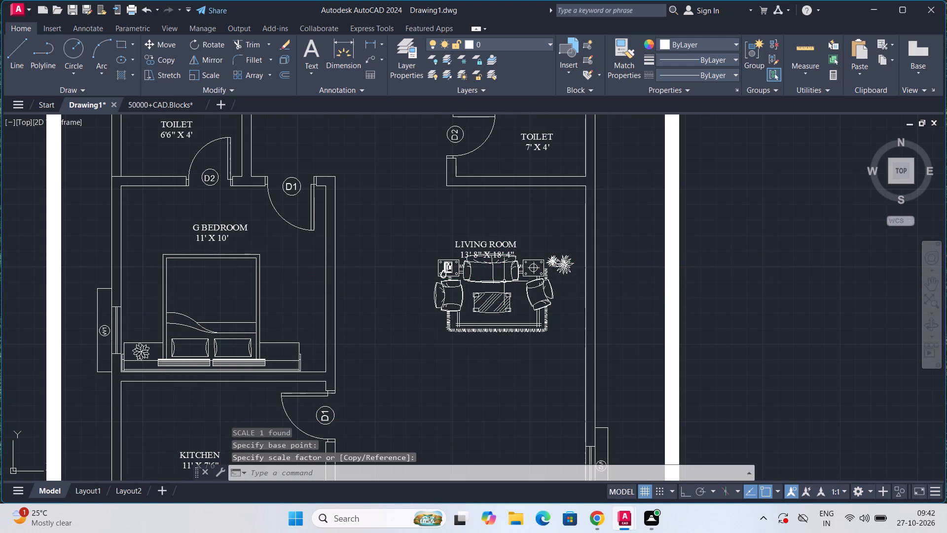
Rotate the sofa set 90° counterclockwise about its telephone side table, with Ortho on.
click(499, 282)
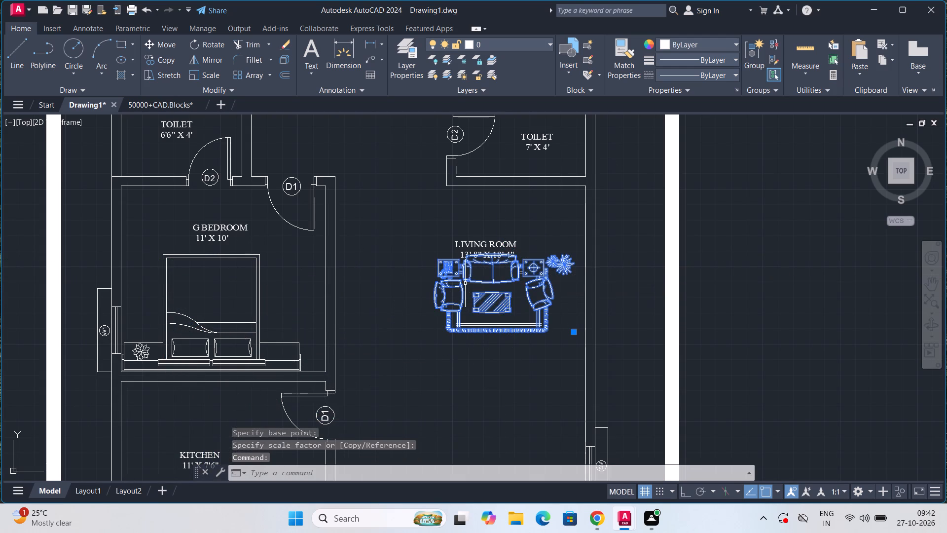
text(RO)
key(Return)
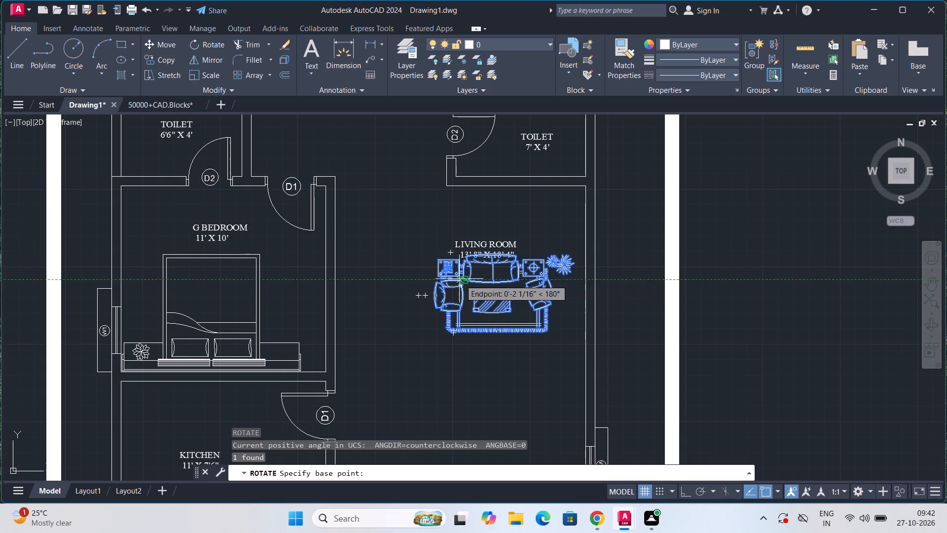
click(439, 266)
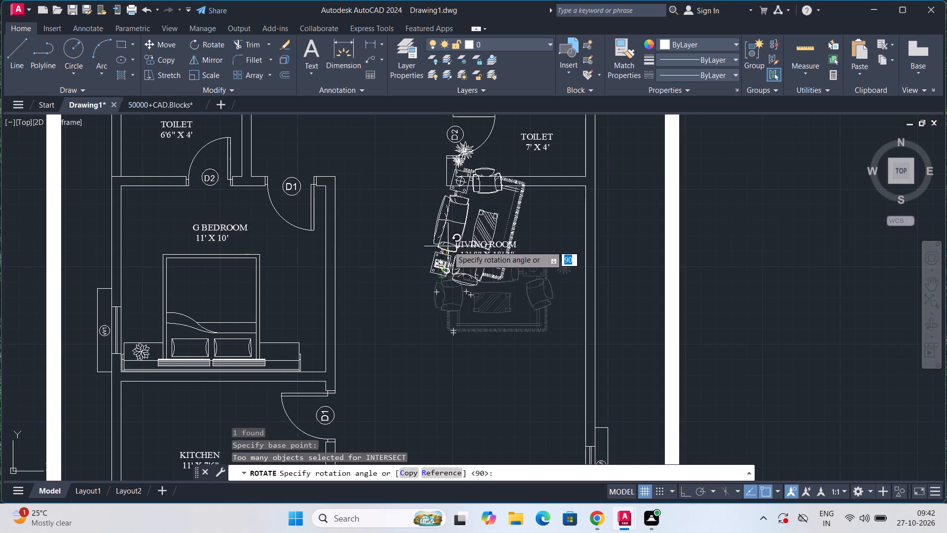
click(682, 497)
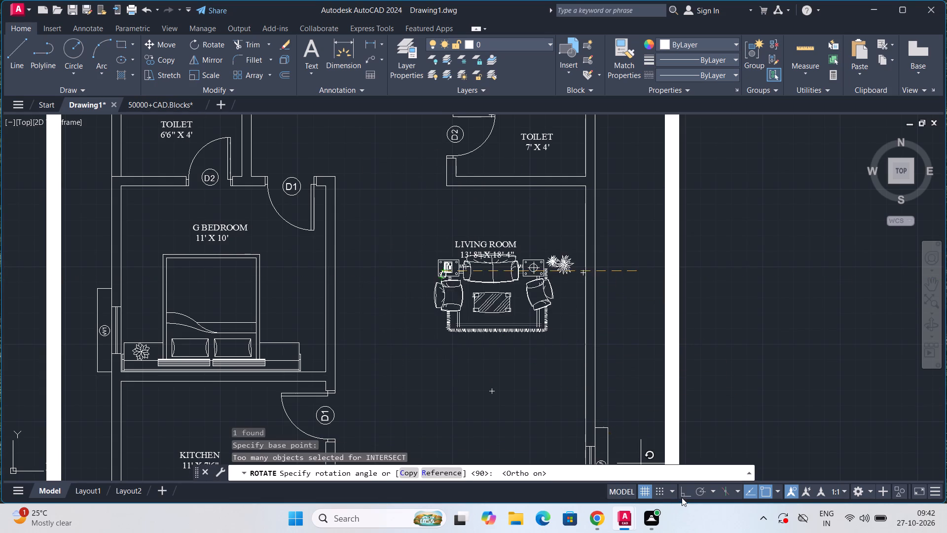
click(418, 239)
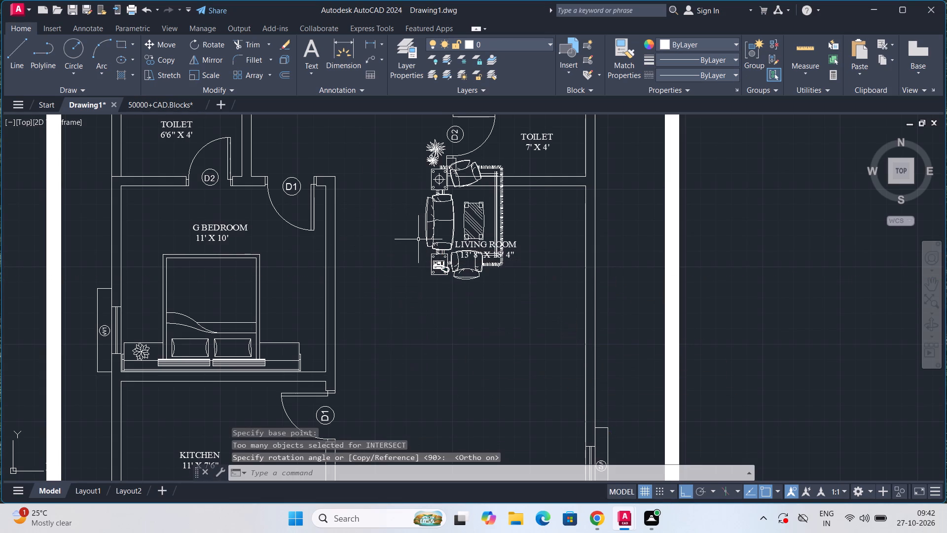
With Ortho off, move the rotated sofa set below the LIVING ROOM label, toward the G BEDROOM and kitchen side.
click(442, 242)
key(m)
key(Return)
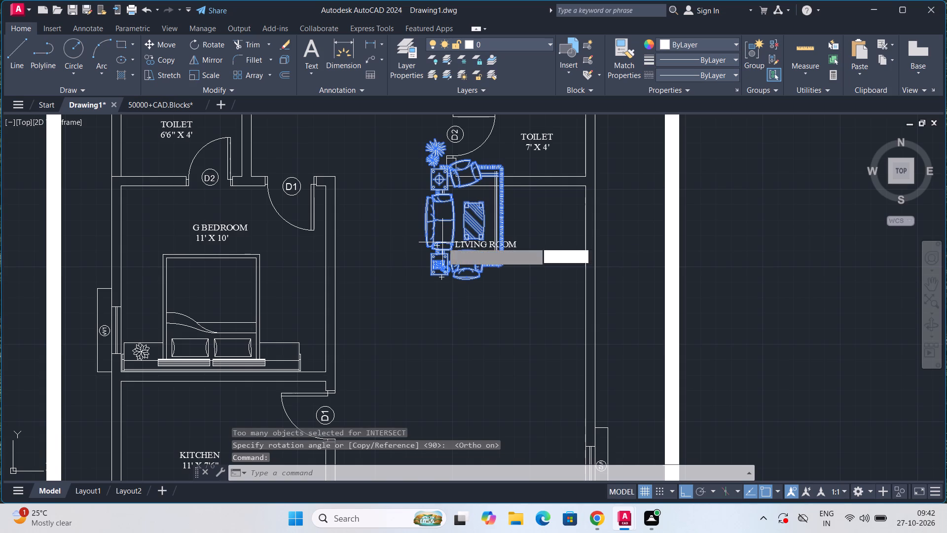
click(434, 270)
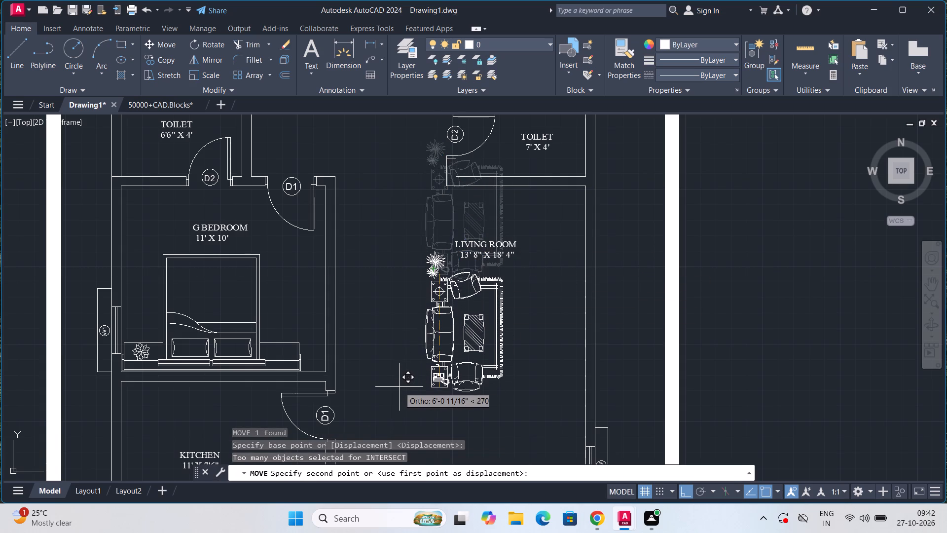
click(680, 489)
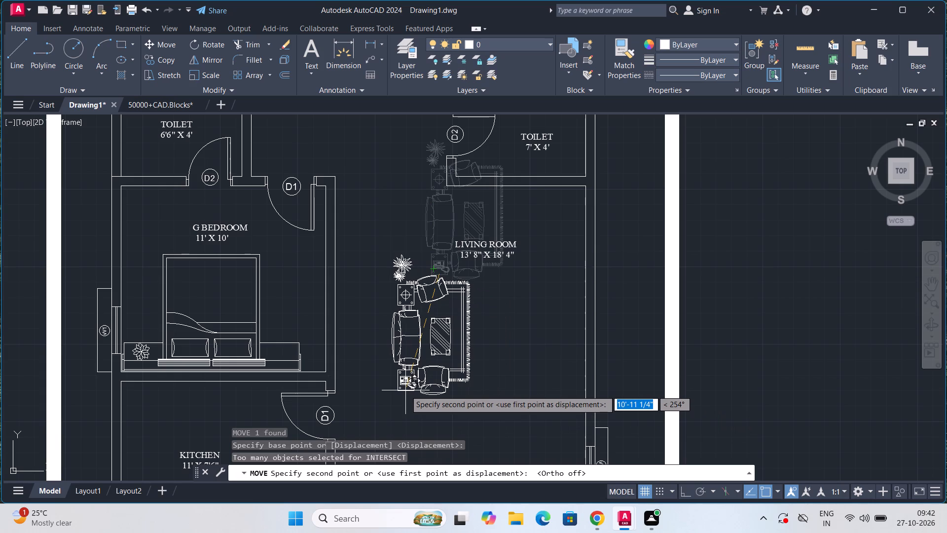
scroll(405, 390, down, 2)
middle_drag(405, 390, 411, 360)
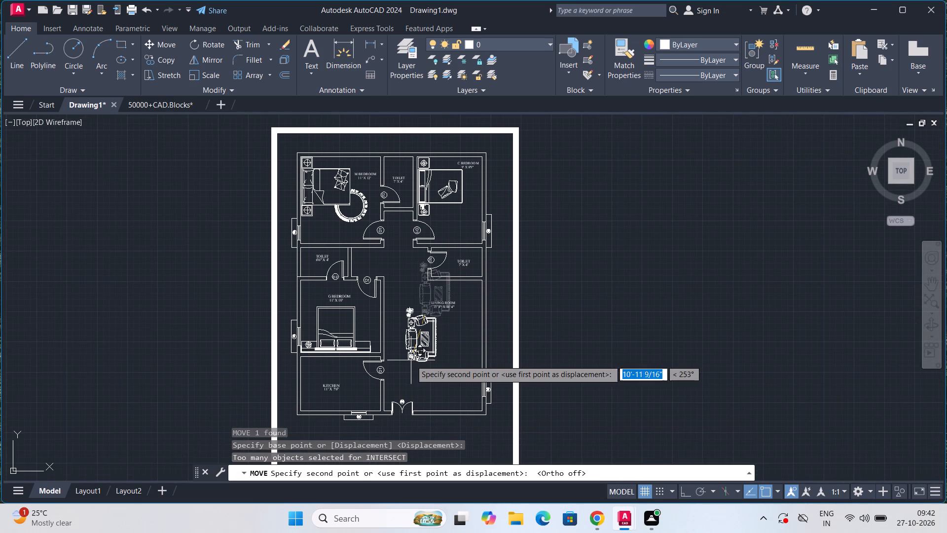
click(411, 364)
Delete the rotated sofa set block from the living room.
scroll(411, 364, up, 3)
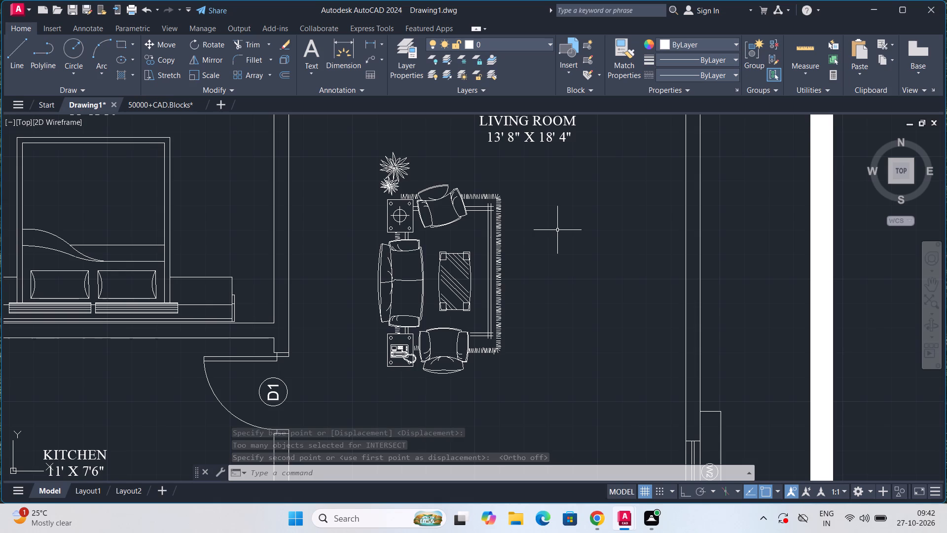
scroll(456, 216, up, 1)
scroll(456, 216, down, 1)
click(456, 213)
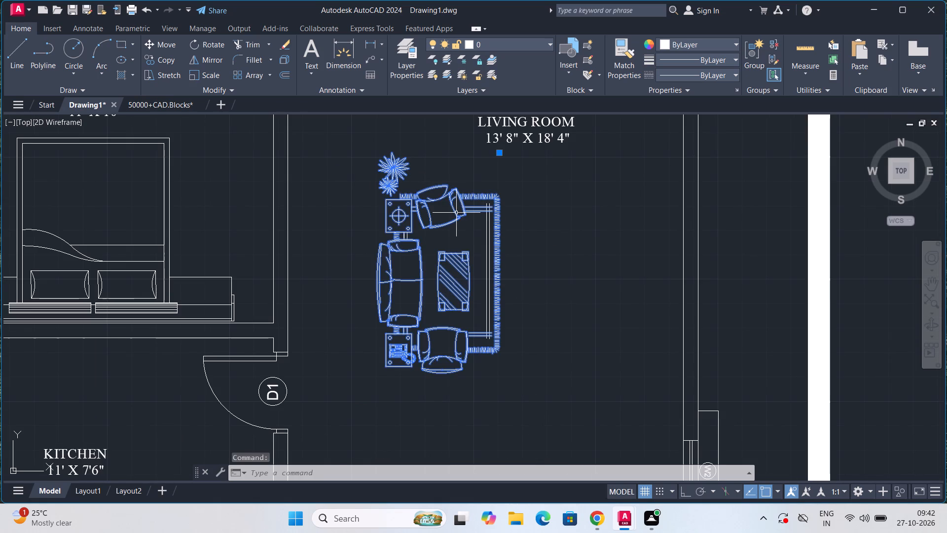
key(Delete)
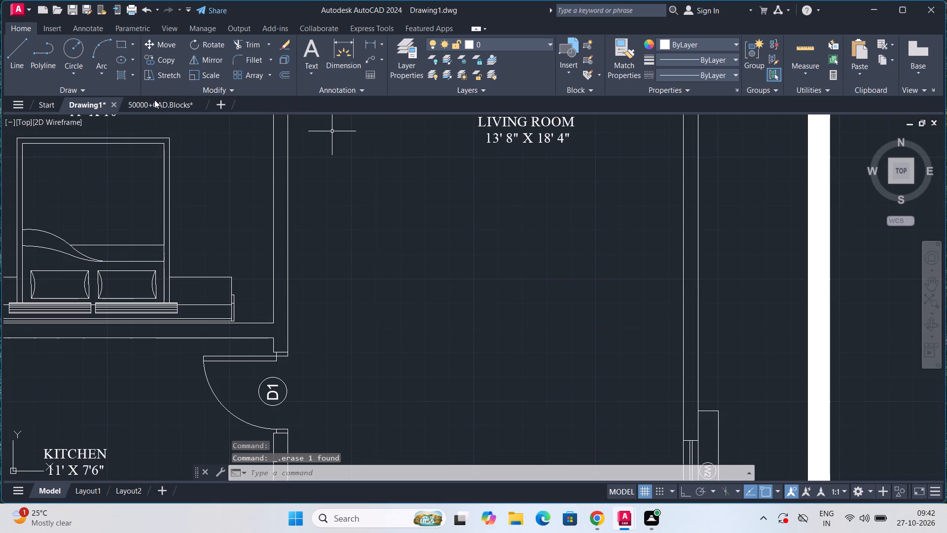
Look through the sofas and armchairs designs in 50000+CAD.Blocks for another set for the living room.
click(154, 100)
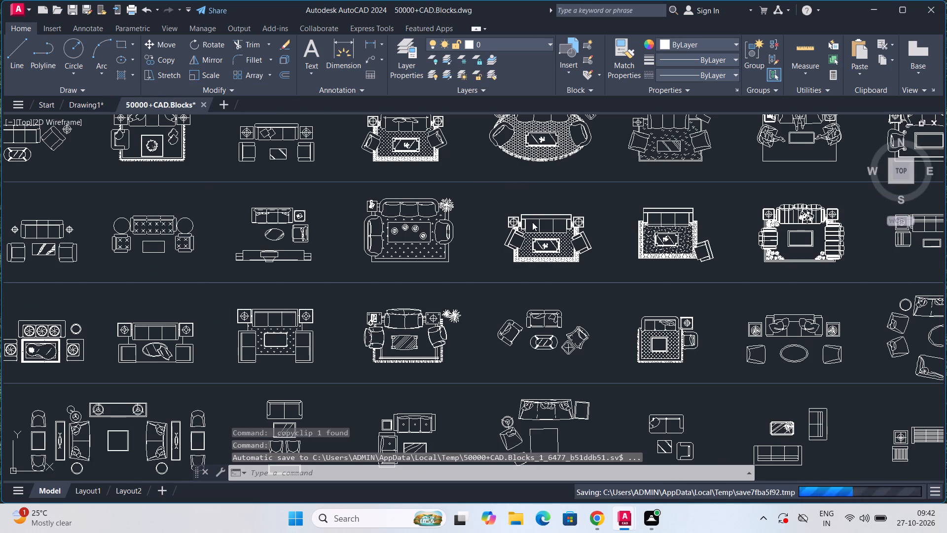
scroll(506, 256, down, 1)
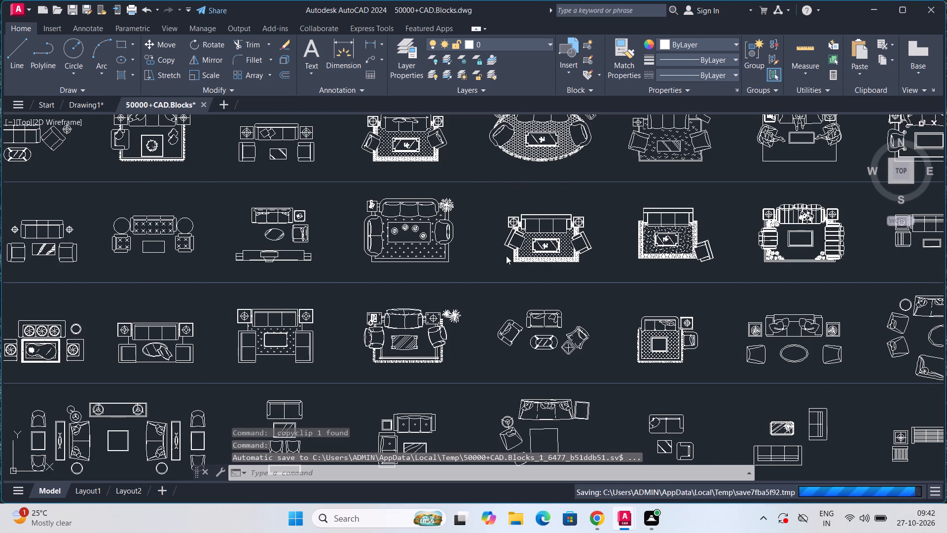
scroll(315, 279, down, 2)
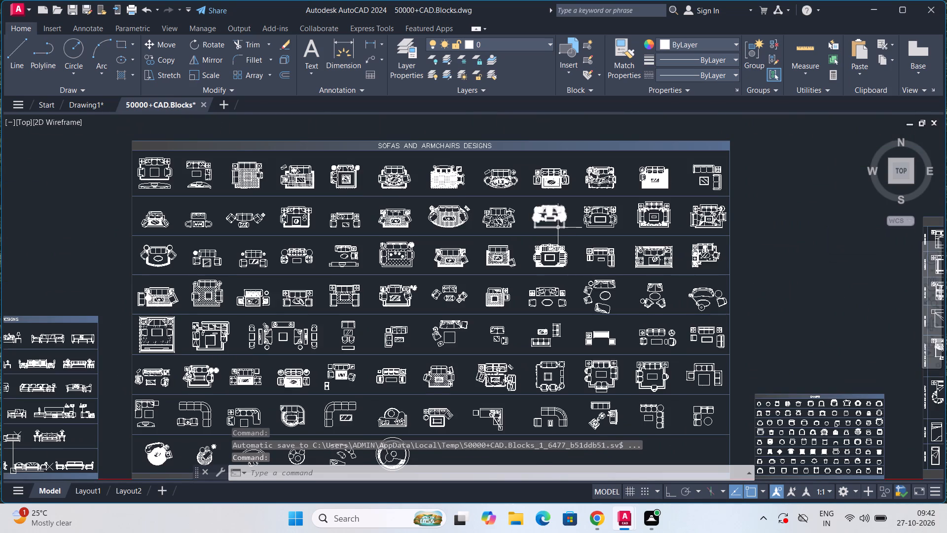
scroll(558, 228, up, 2)
middle_drag(518, 266, 545, 201)
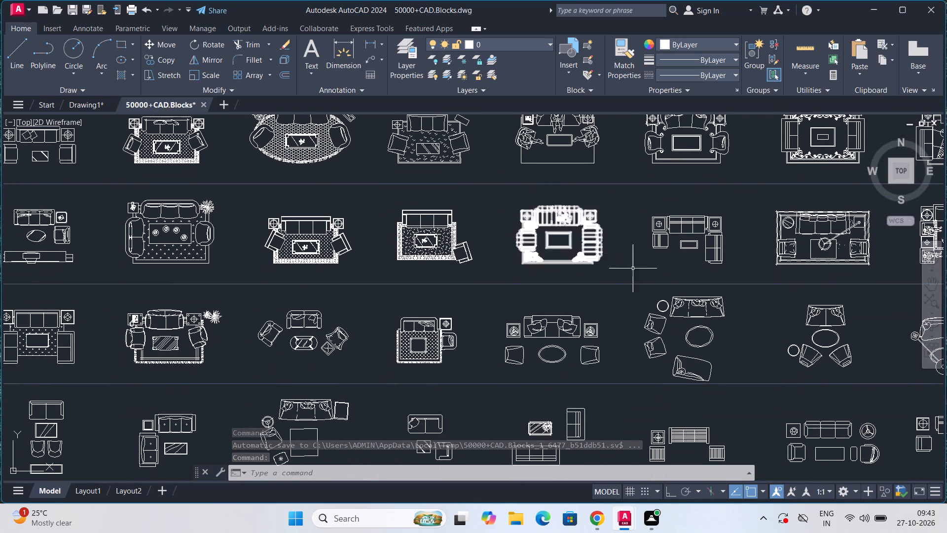
scroll(643, 281, down, 1)
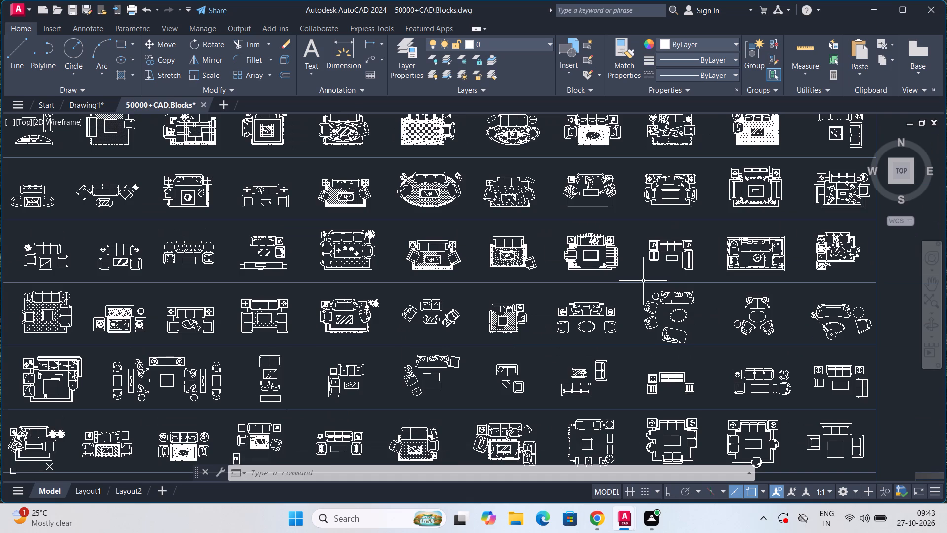
scroll(643, 281, up, 1)
middle_drag(429, 224, 430, 225)
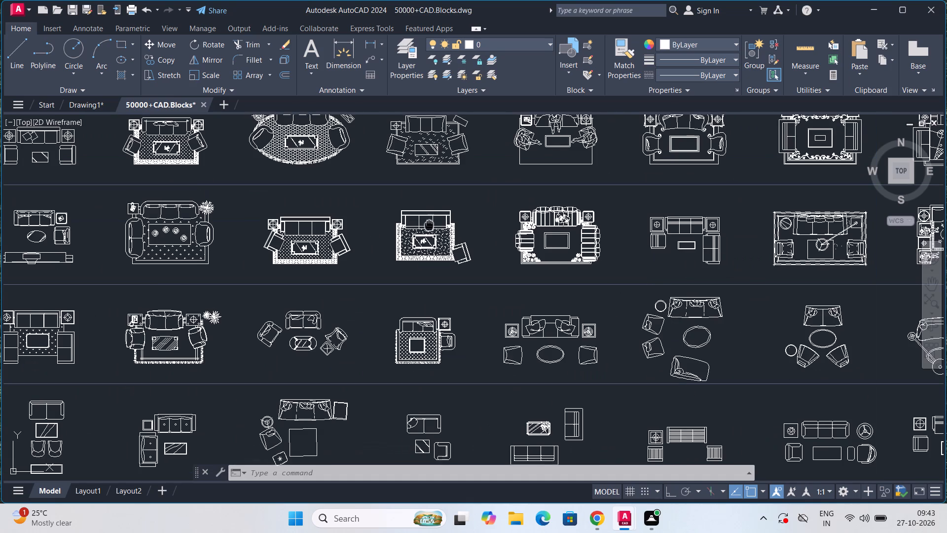
middle_drag(430, 225, 518, 272)
scroll(518, 272, down, 1)
scroll(333, 245, up, 1)
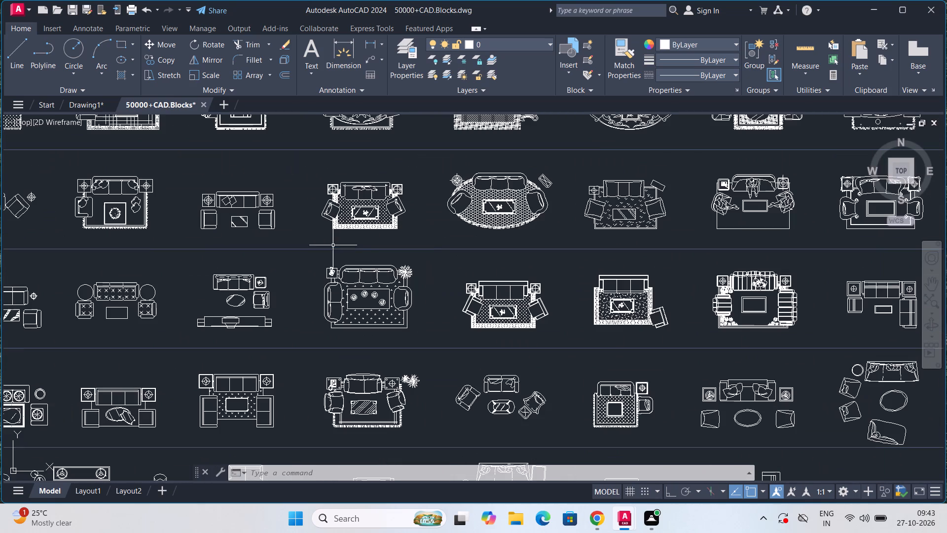
scroll(333, 245, up, 1)
scroll(333, 245, down, 3)
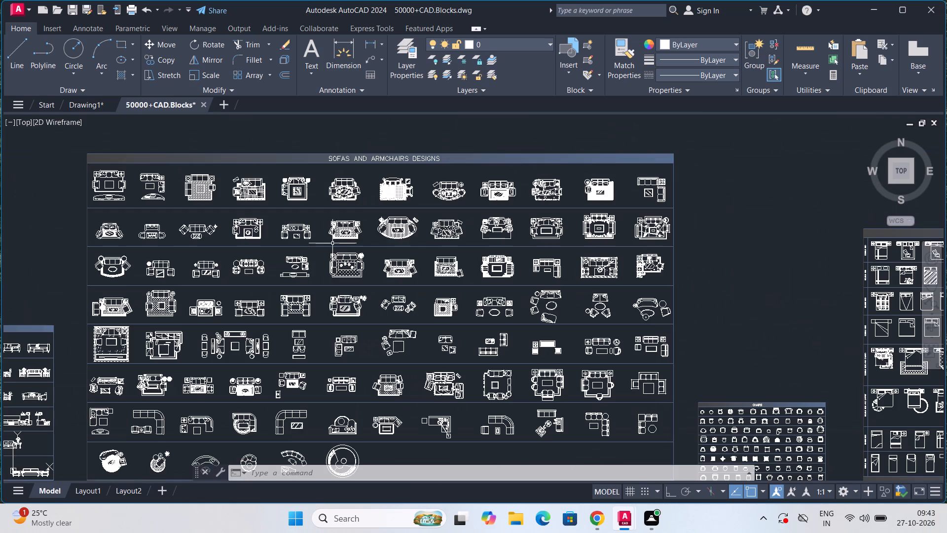
scroll(448, 313, up, 2)
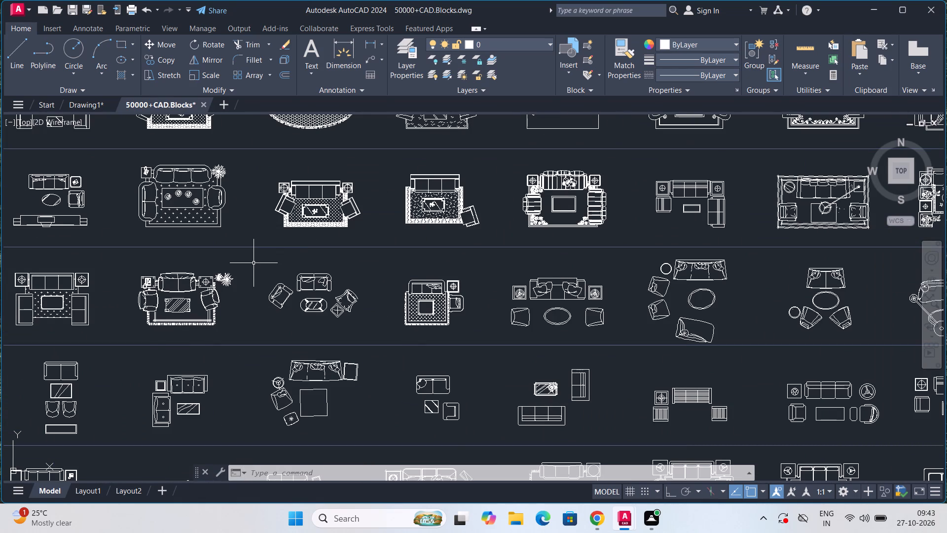
middle_drag(312, 269, 344, 246)
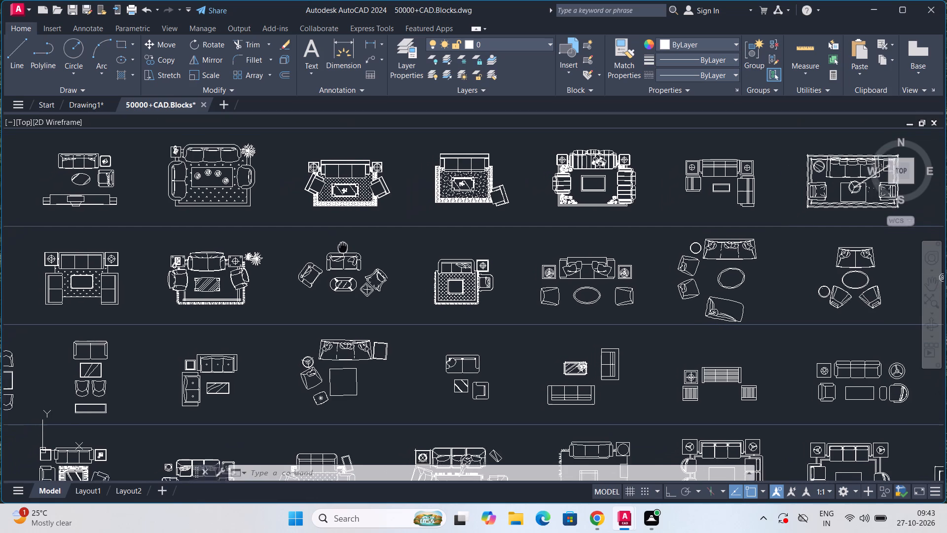
middle_drag(344, 246, 363, 232)
scroll(363, 232, down, 2)
scroll(159, 353, up, 1)
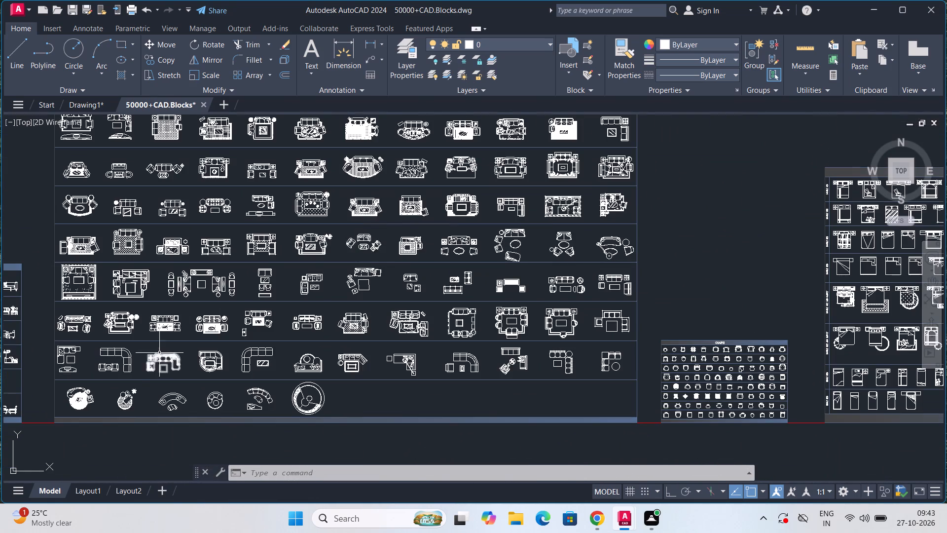
scroll(159, 353, up, 1)
middle_drag(315, 237, 302, 275)
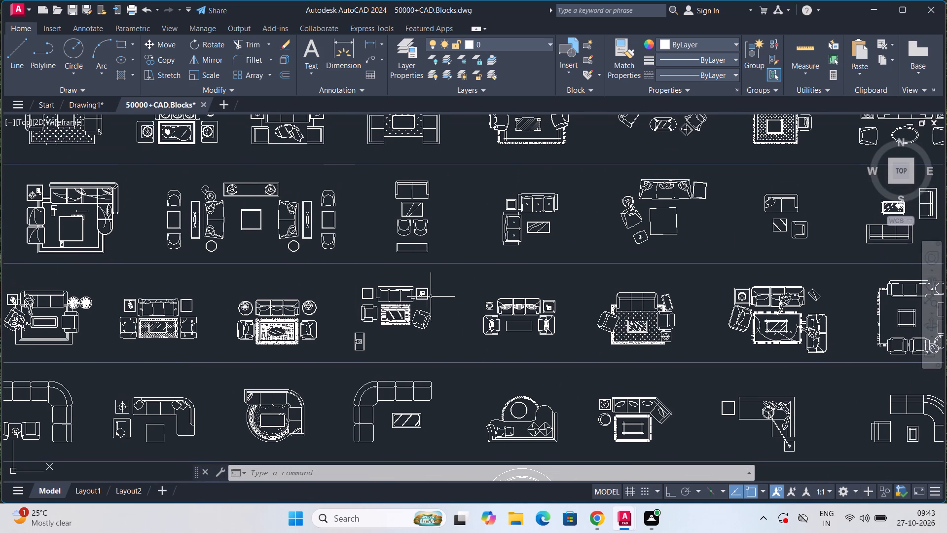
Copy the sofa set block with a dotted rug, two armchairs and hatched coffee table to the clipboard.
scroll(658, 309, up, 2)
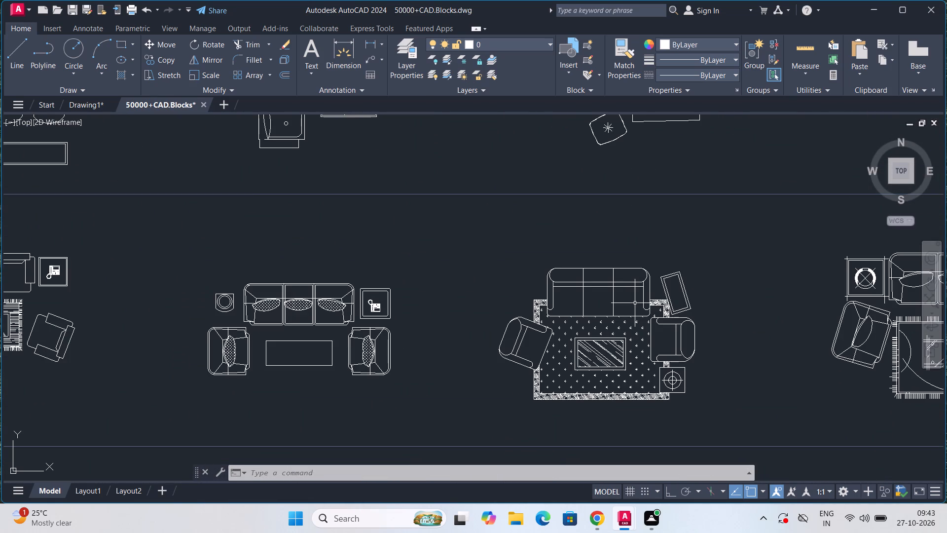
click(648, 294)
right_click(648, 294)
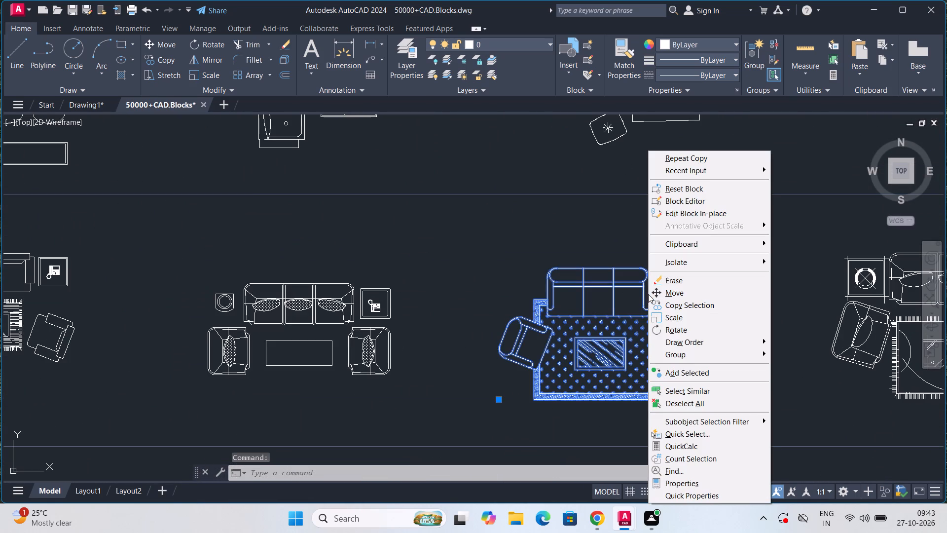
scroll(648, 294, down, 4)
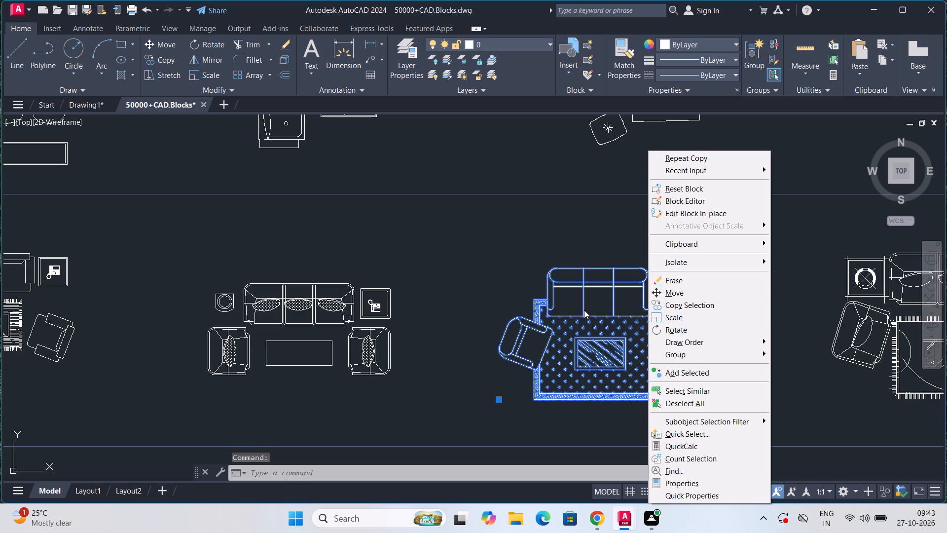
click(584, 310)
scroll(584, 308, down, 2)
scroll(584, 308, up, 2)
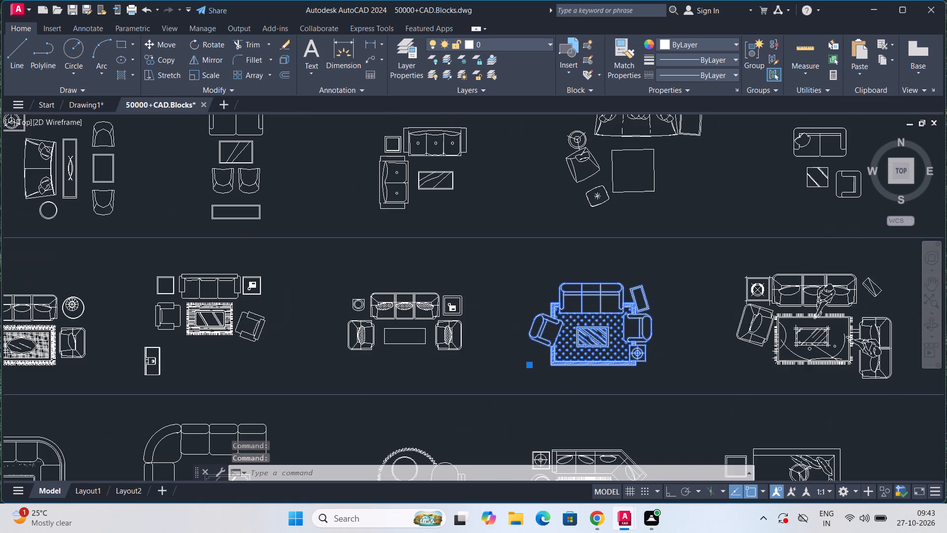
scroll(584, 308, down, 1)
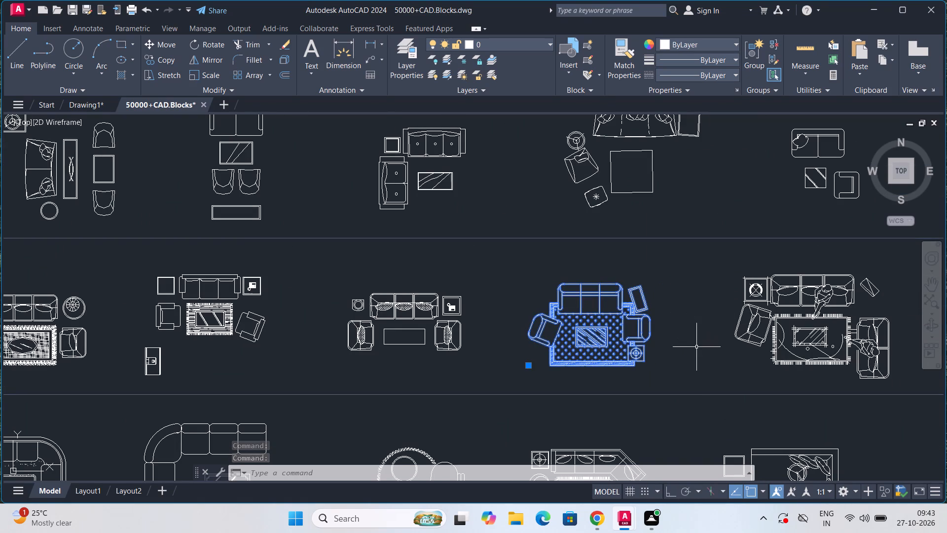
right_click(624, 333)
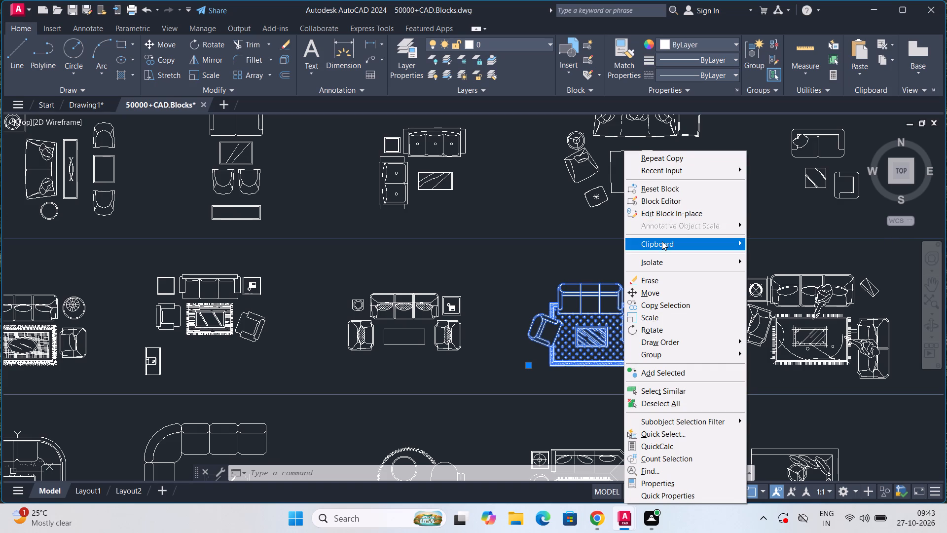
click(662, 241)
click(778, 264)
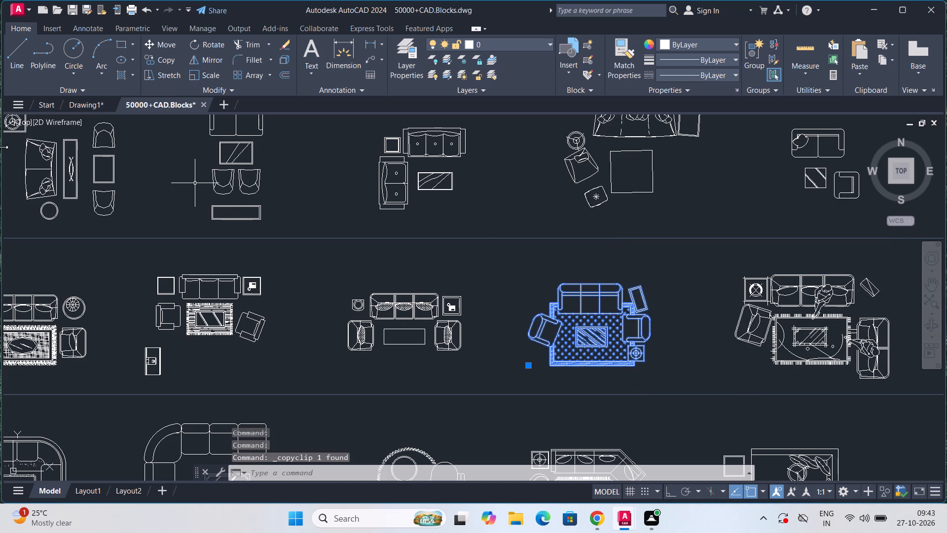
Paste the copied sofa set into Drawing1, inserting it beside the floor plan.
click(73, 104)
scroll(404, 196, down, 1)
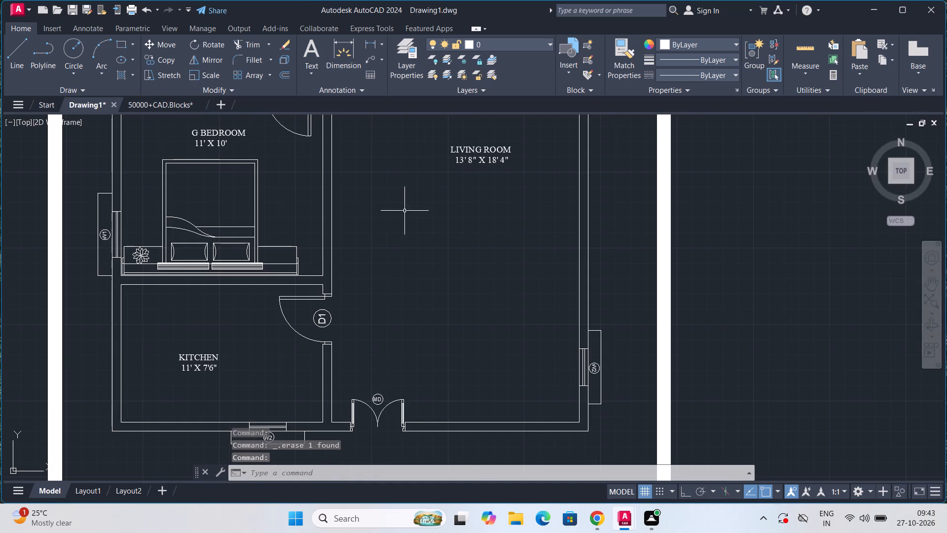
click(404, 215)
right_click(404, 215)
click(429, 254)
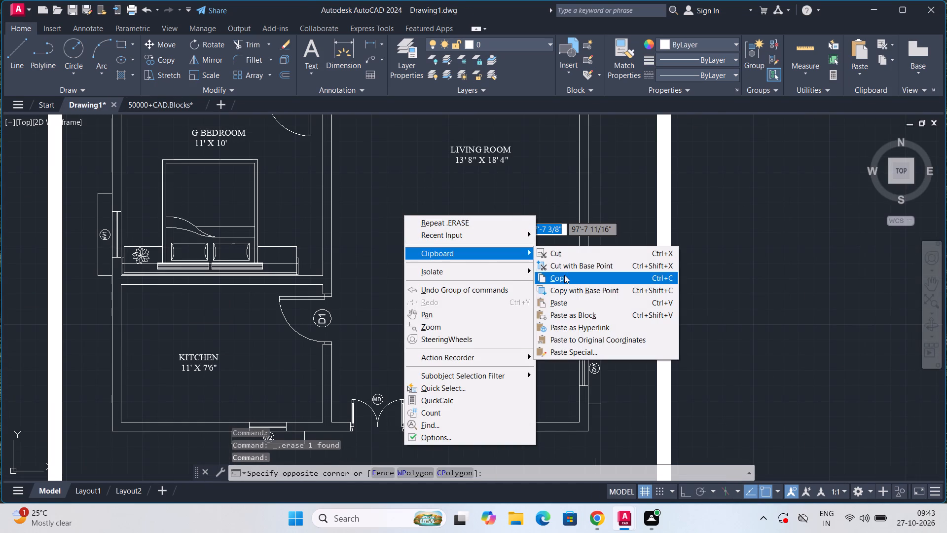
click(559, 300)
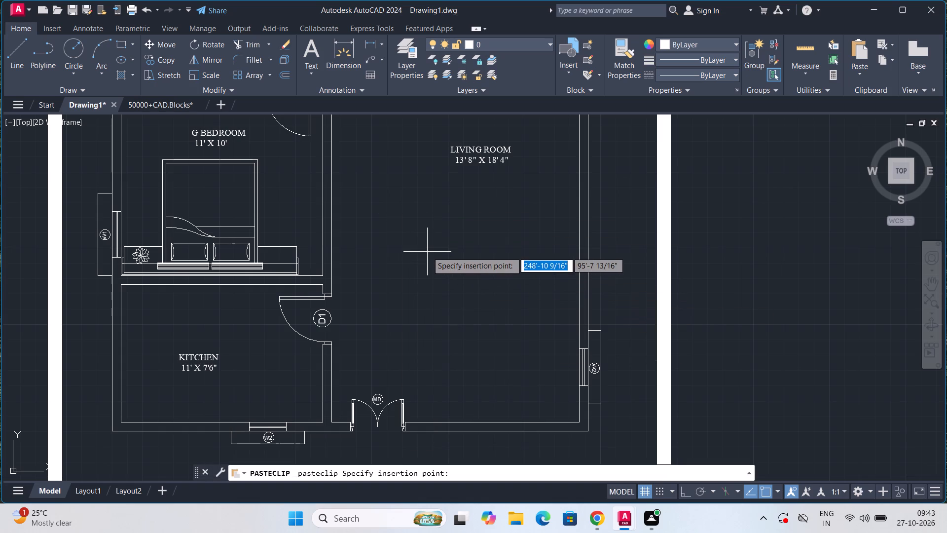
scroll(427, 252, down, 5)
click(499, 248)
scroll(499, 248, down, 5)
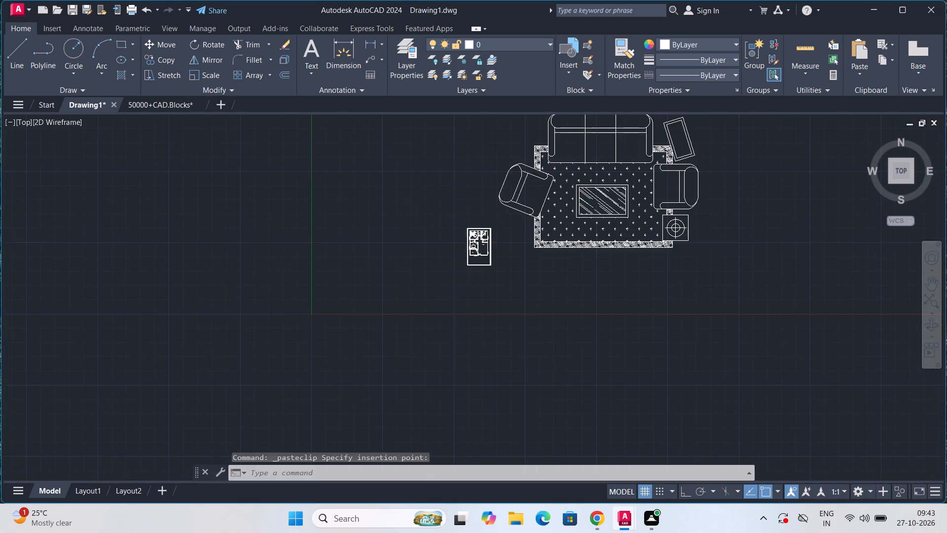
Scale the pasted sofa set down freehand about the lower-left corner of its rug.
click(536, 239)
text(SC)
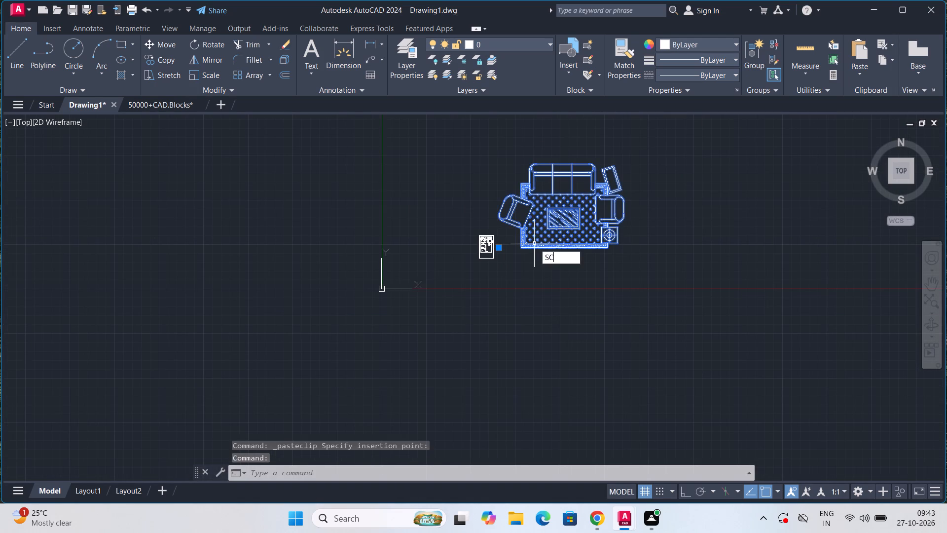
key(Return)
click(523, 249)
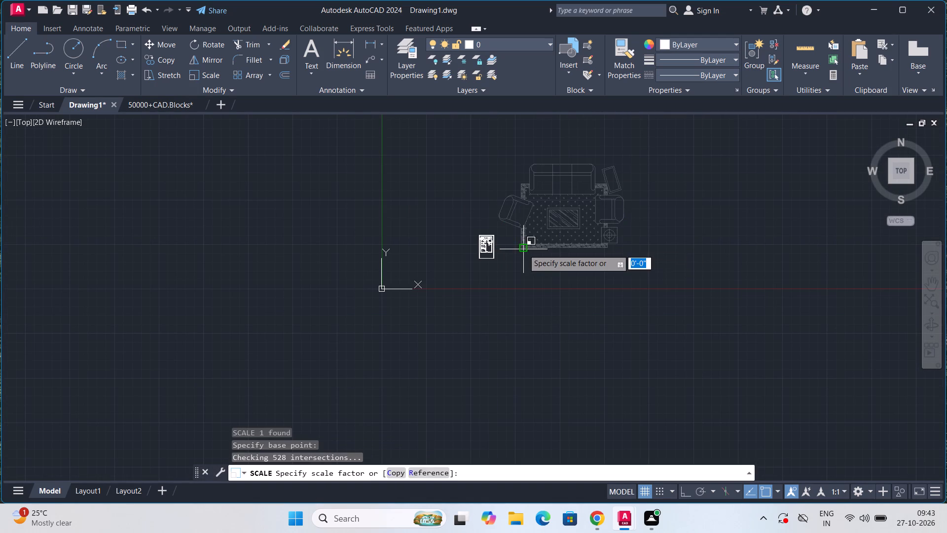
click(525, 246)
Move the sofa set by its coffee table into the lower living room, above the MD main door.
scroll(525, 246, up, 5)
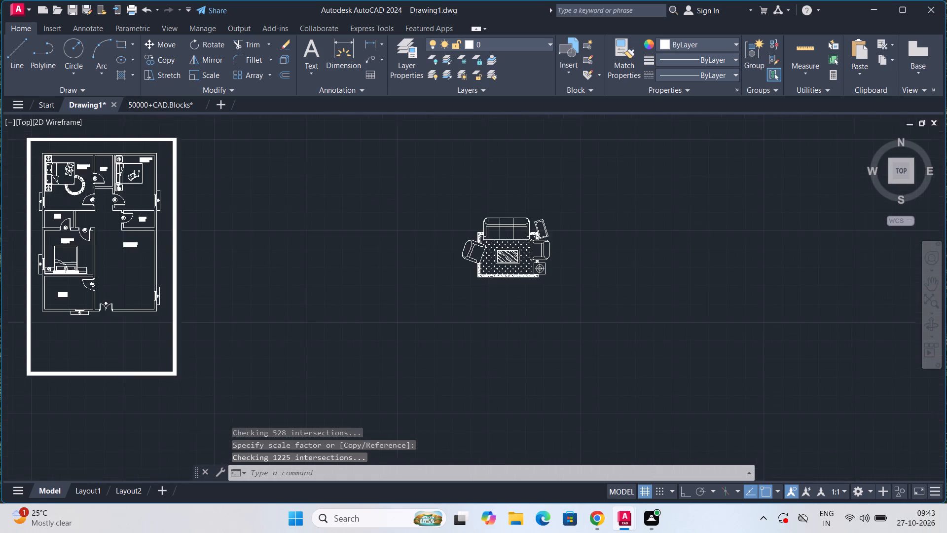
scroll(525, 246, up, 1)
click(519, 253)
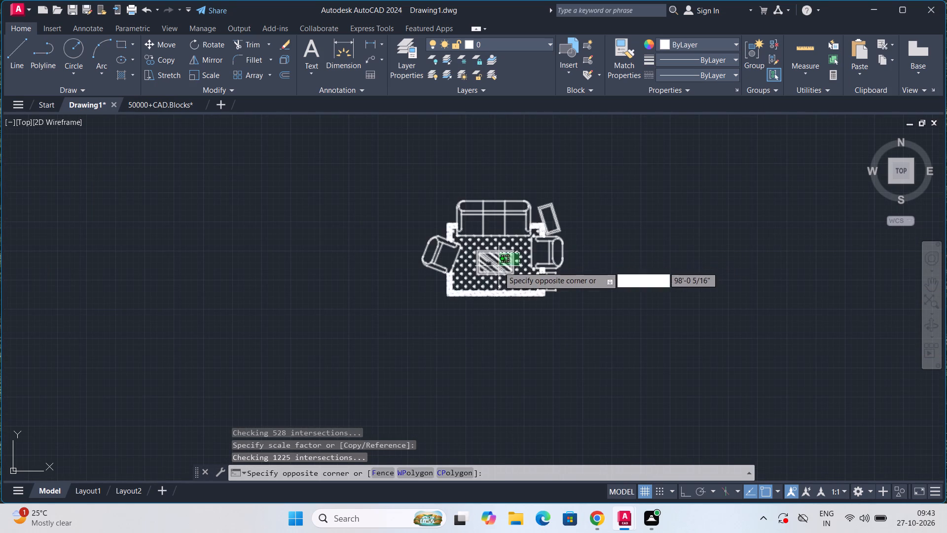
click(498, 266)
key(m)
key(Return)
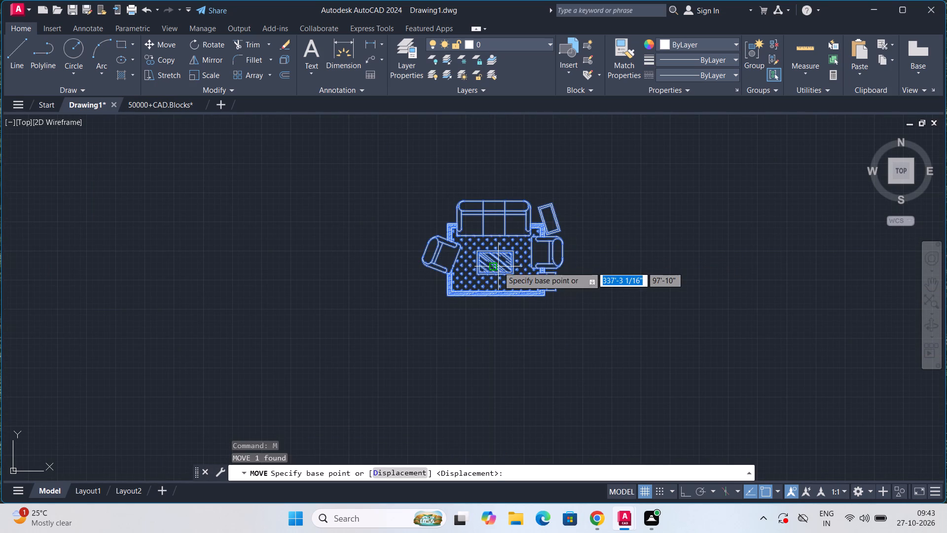
click(498, 266)
scroll(158, 330, down, 6)
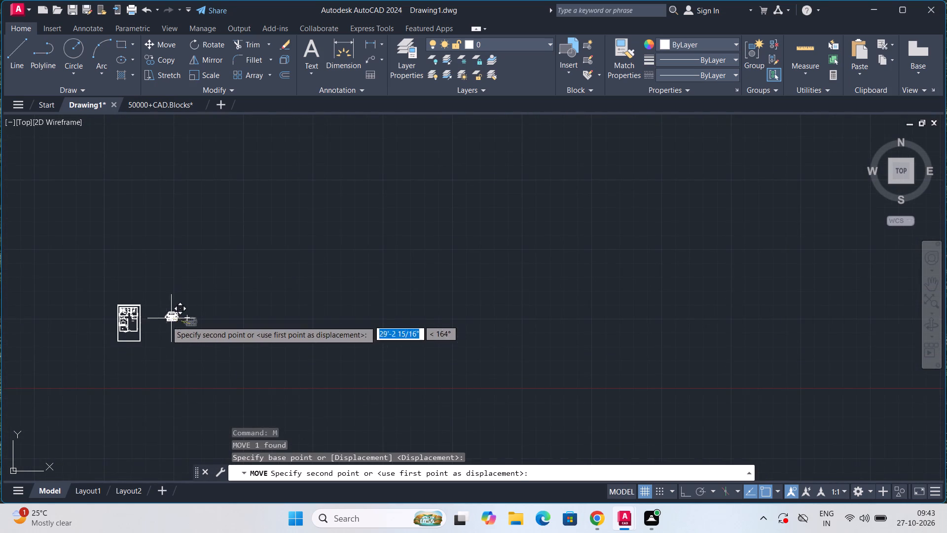
scroll(152, 327, up, 3)
middle_drag(151, 327, 366, 266)
scroll(265, 275, up, 4)
click(288, 262)
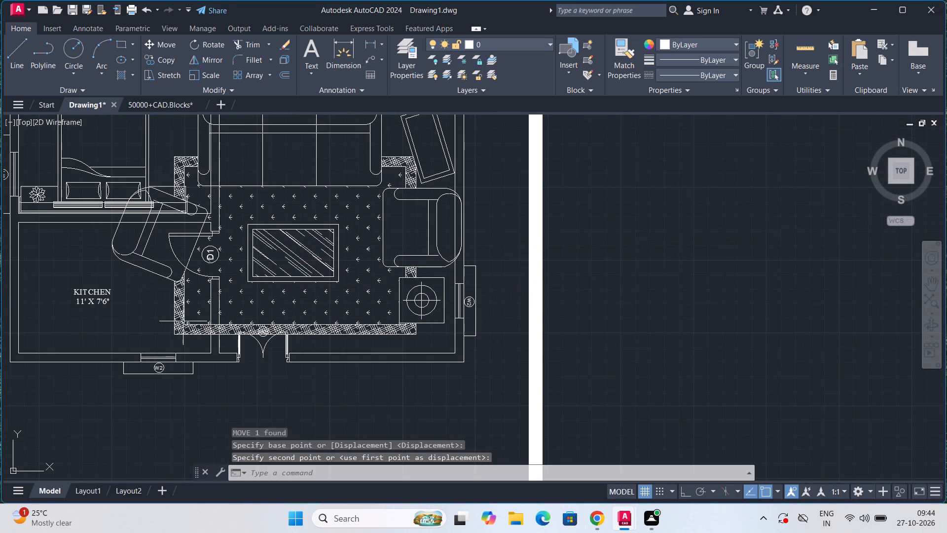
Scale the sofa set down again about its rug's lower-left corner to suit the living room's width.
click(182, 322)
text(SC)
key(Return)
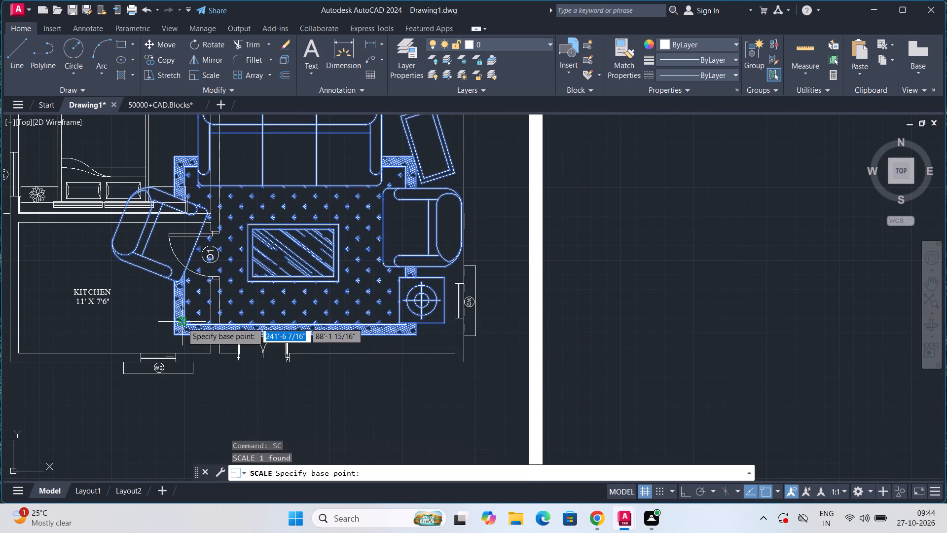
key(Return)
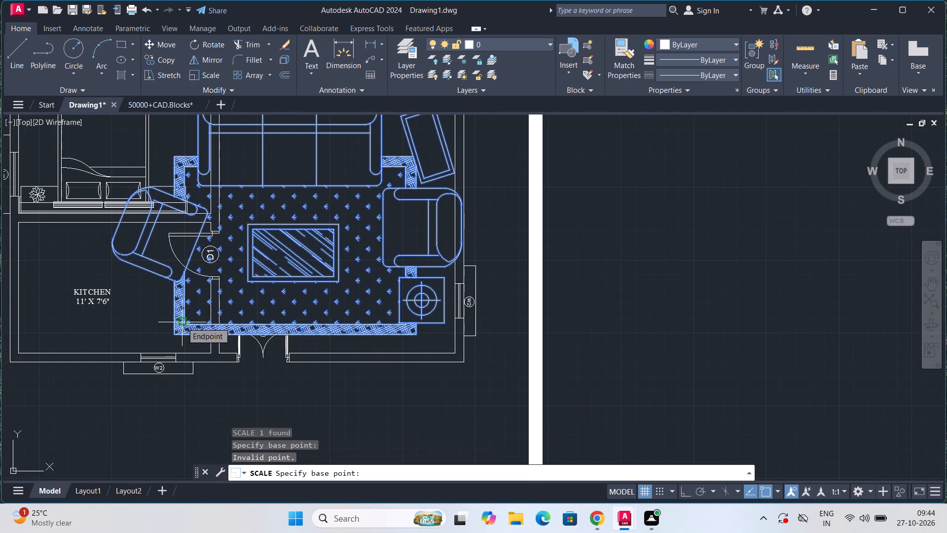
click(176, 326)
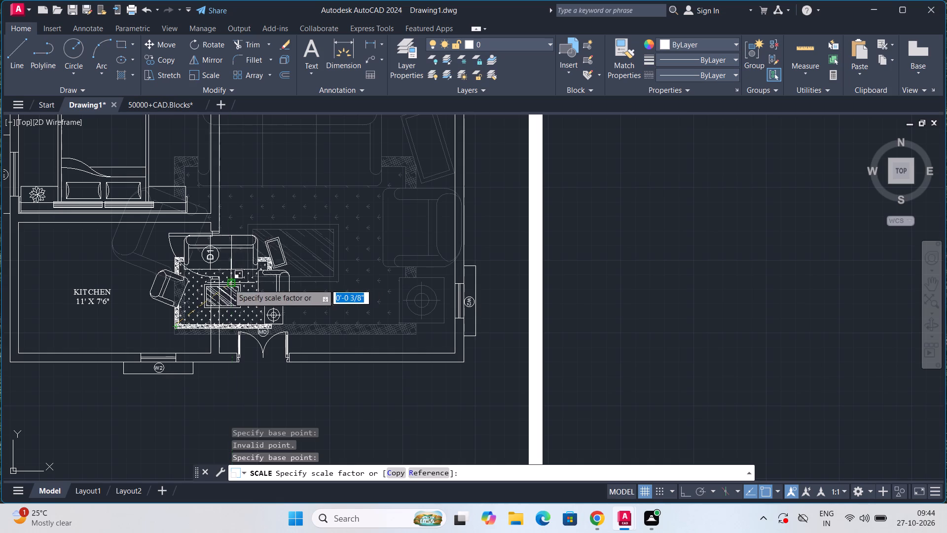
click(250, 269)
Finish scaling the sofa set down freehand about its rug's lower-left corner.
click(263, 262)
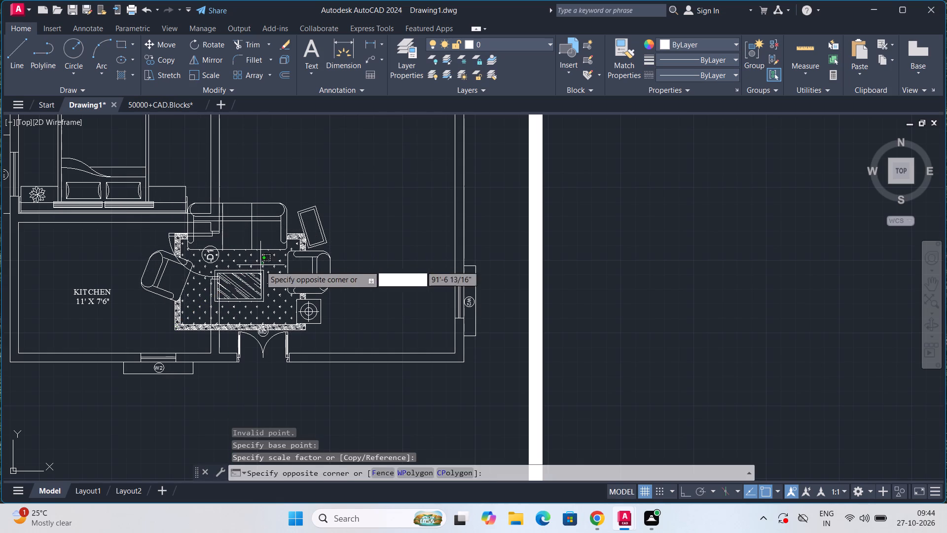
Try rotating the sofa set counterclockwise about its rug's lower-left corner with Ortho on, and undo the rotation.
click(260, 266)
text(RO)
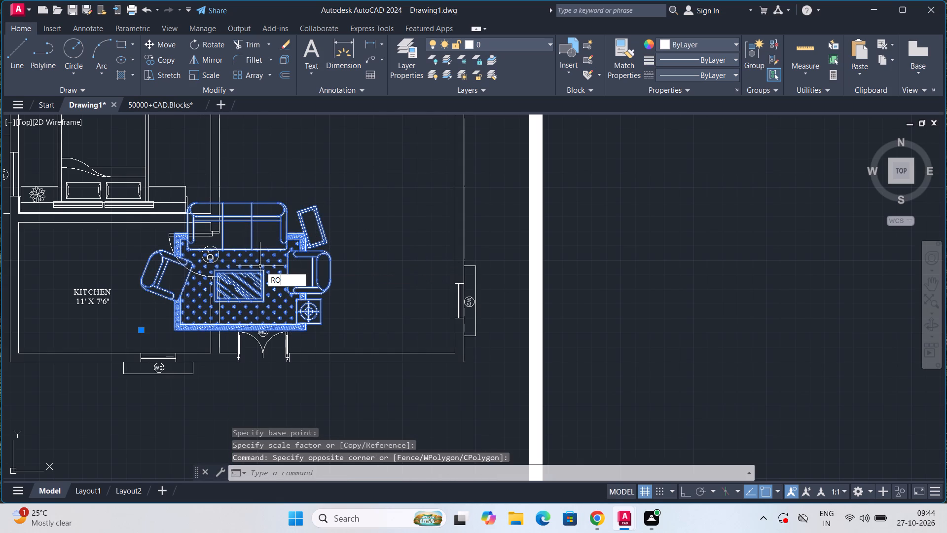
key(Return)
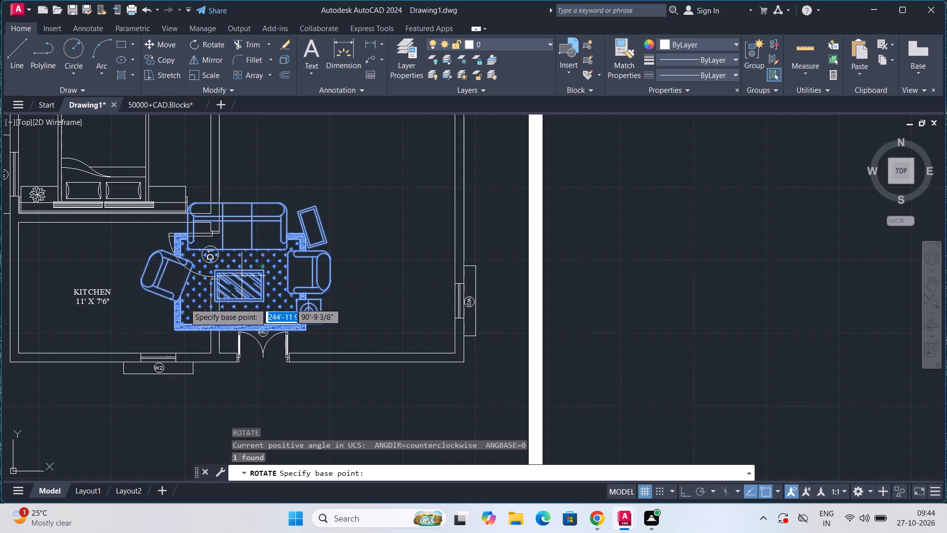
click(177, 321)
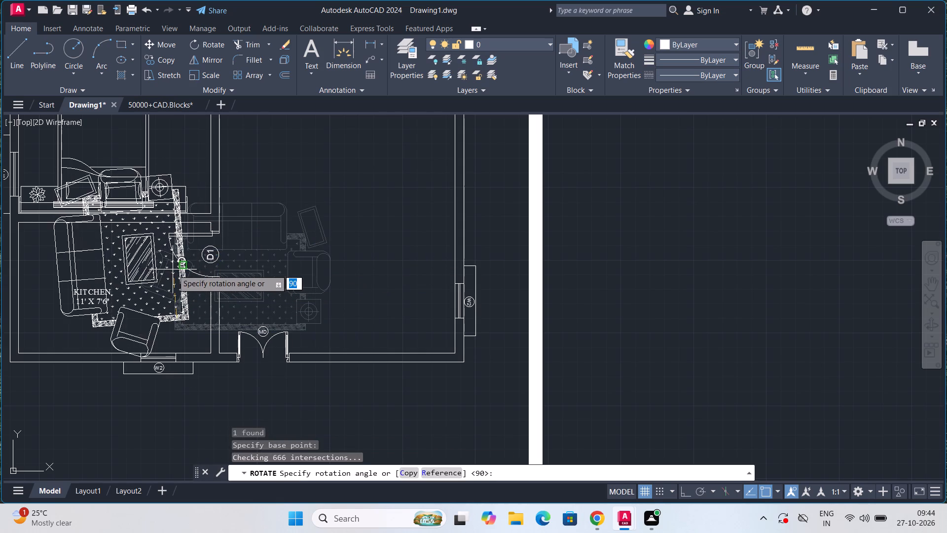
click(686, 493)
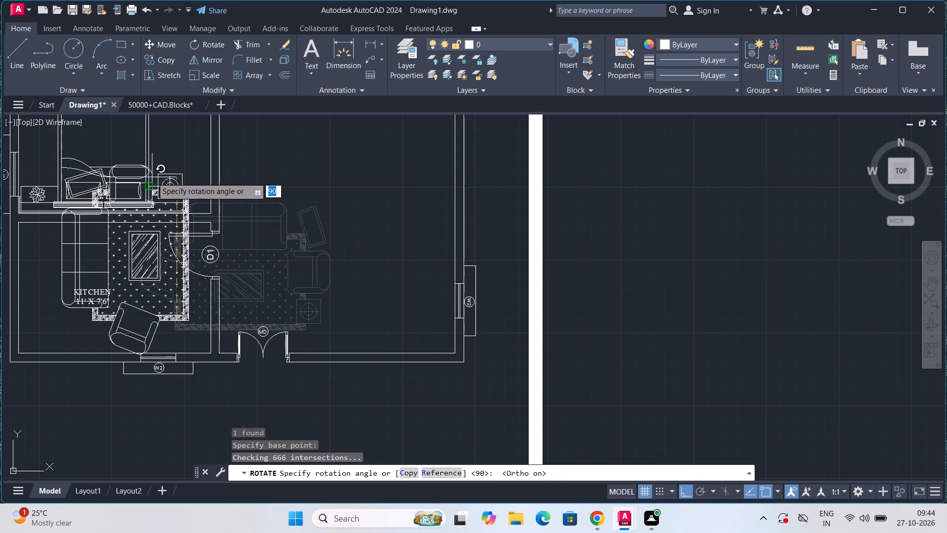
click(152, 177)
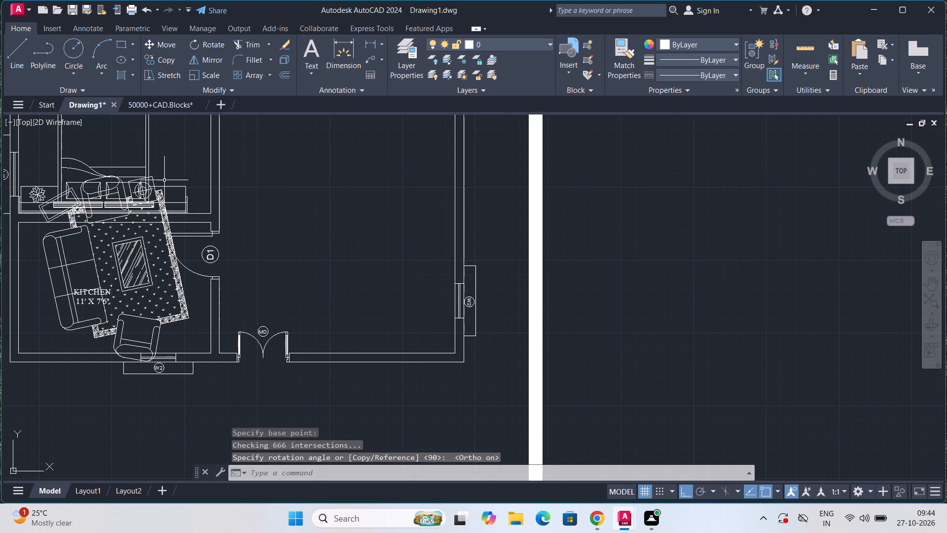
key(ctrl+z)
Rotate the sofa set 90° counterclockwise about its rug's lower-left corner with Ortho on.
scroll(165, 181, up, 1)
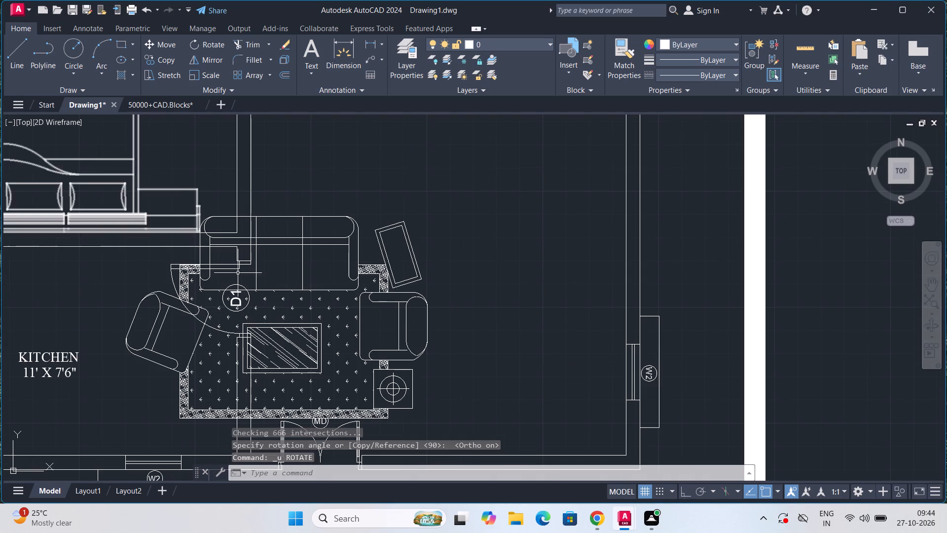
scroll(338, 306, down, 3)
click(338, 308)
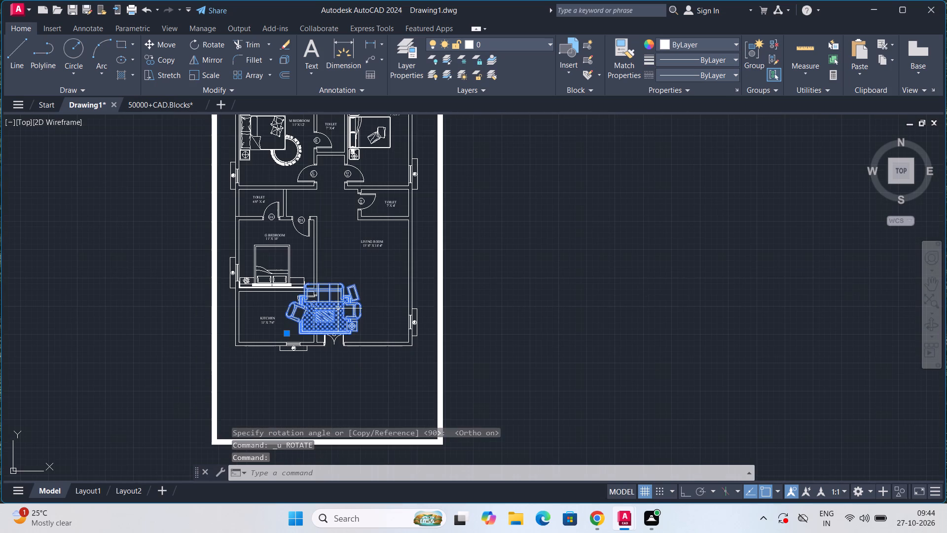
text(RO)
key(Return)
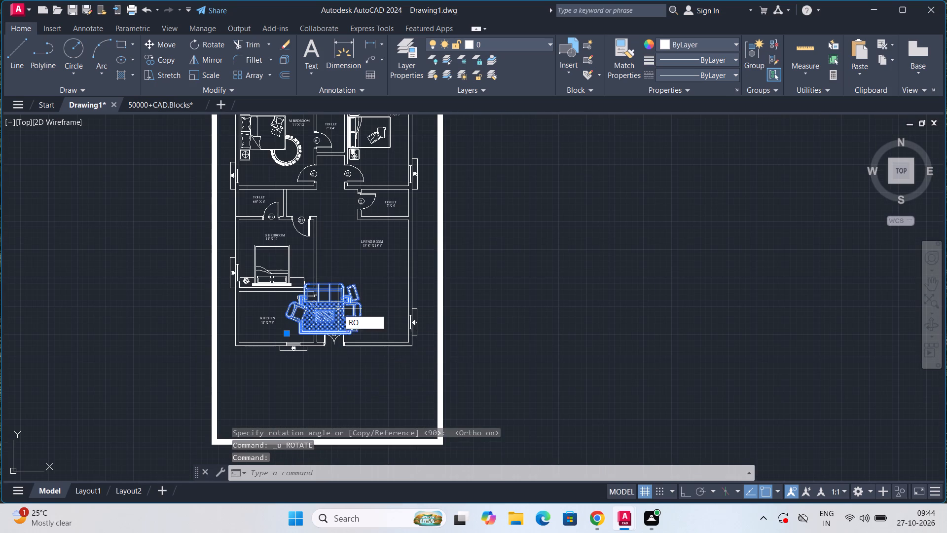
click(302, 331)
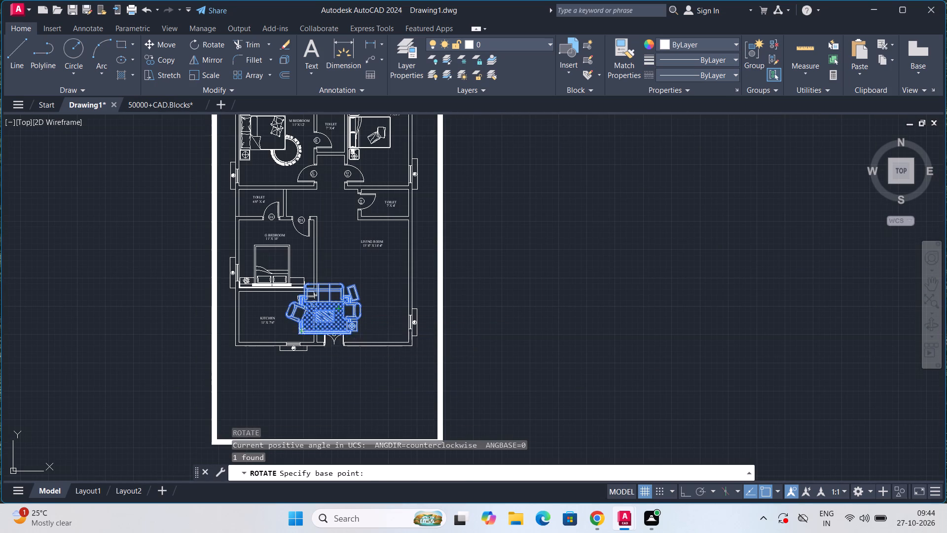
click(681, 489)
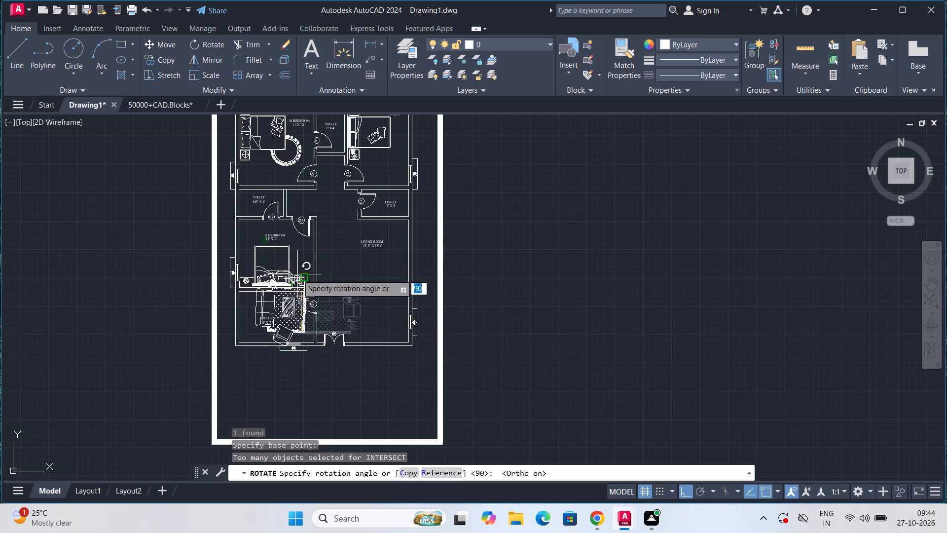
click(302, 280)
Move the rotated sofa set by its rug's edge into the living room with Ortho off, placing it below the room label.
scroll(302, 280, up, 4)
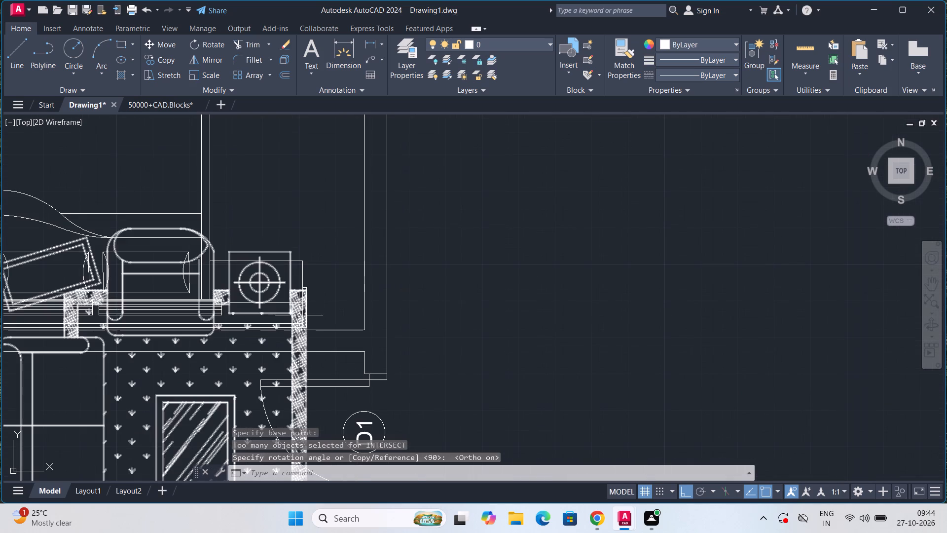
click(305, 356)
key(m)
key(Return)
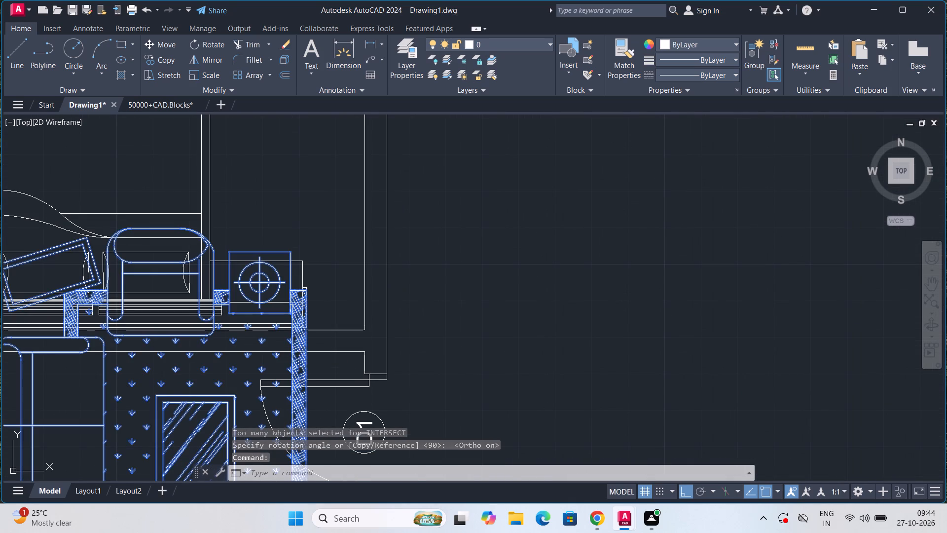
click(299, 347)
scroll(600, 249, down, 5)
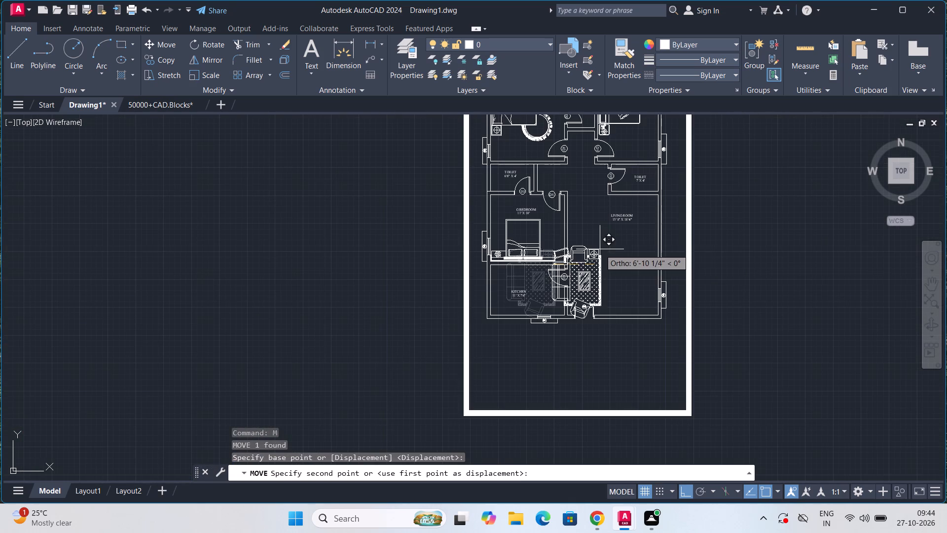
click(681, 498)
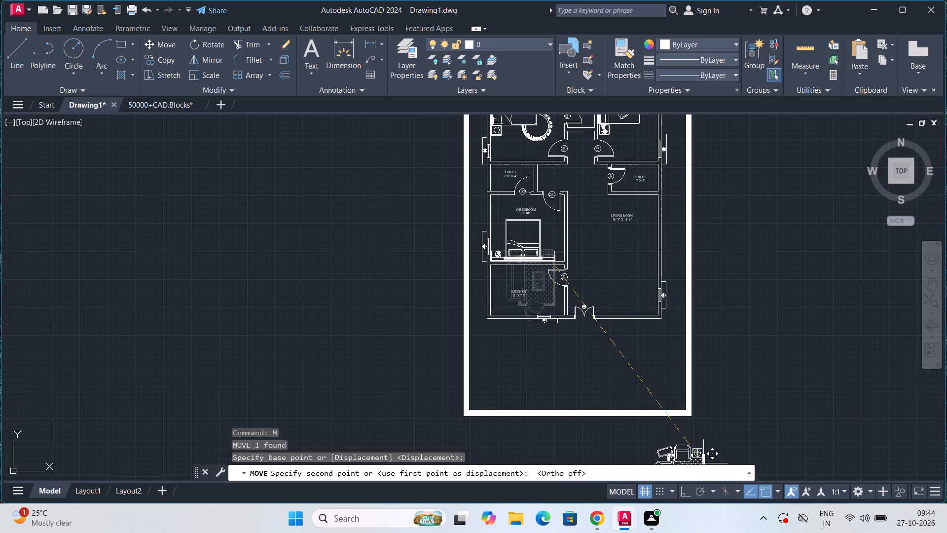
scroll(604, 267, up, 2)
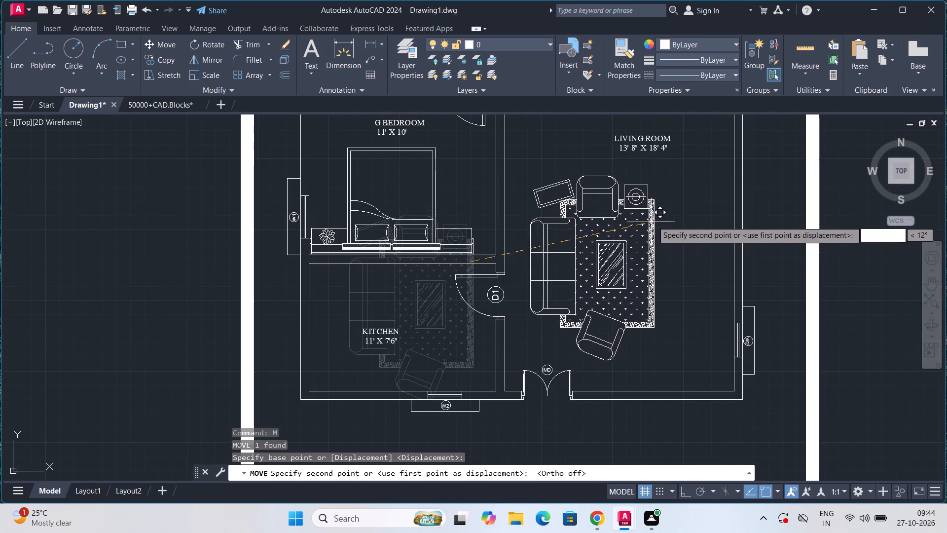
middle_drag(661, 201, 663, 272)
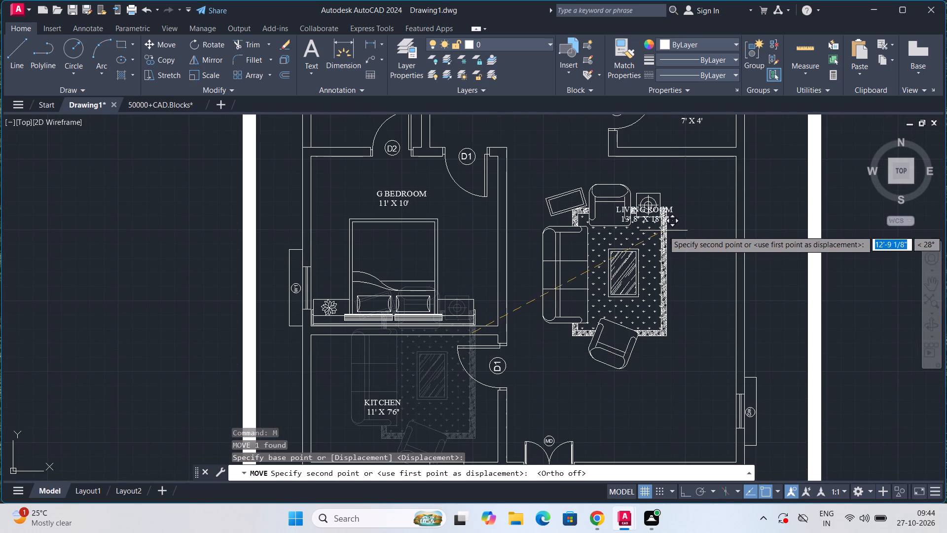
click(659, 266)
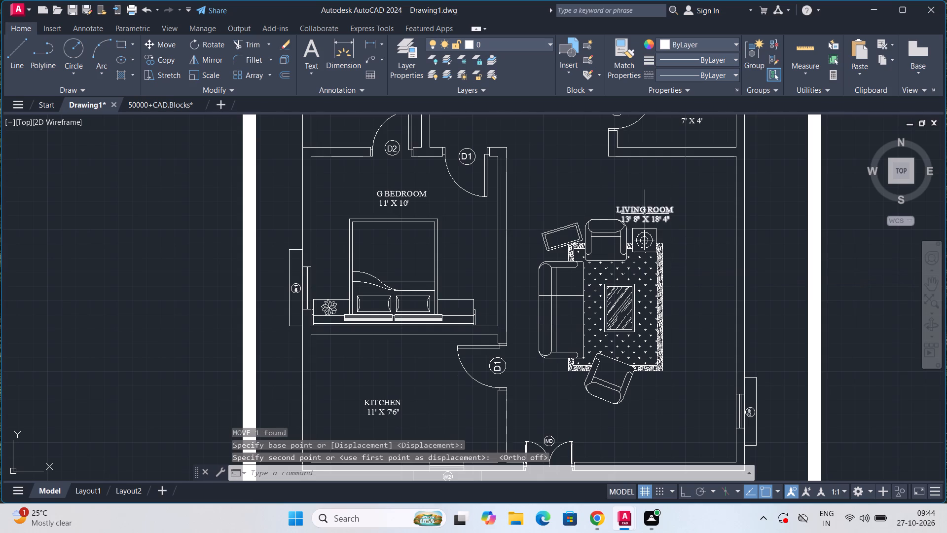
Move the LIVING ROOM label slightly upward, clear of the sofa set.
click(645, 213)
key(m)
key(Return)
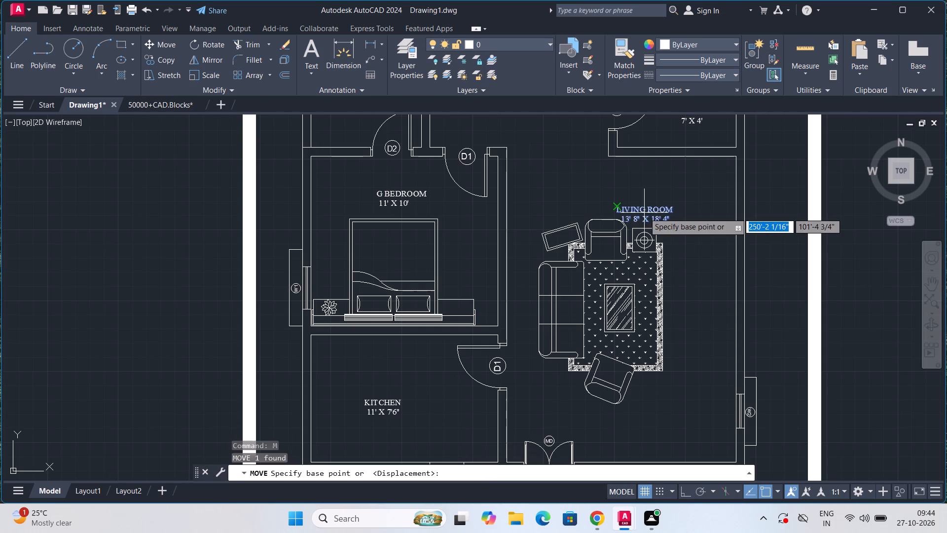
click(644, 213)
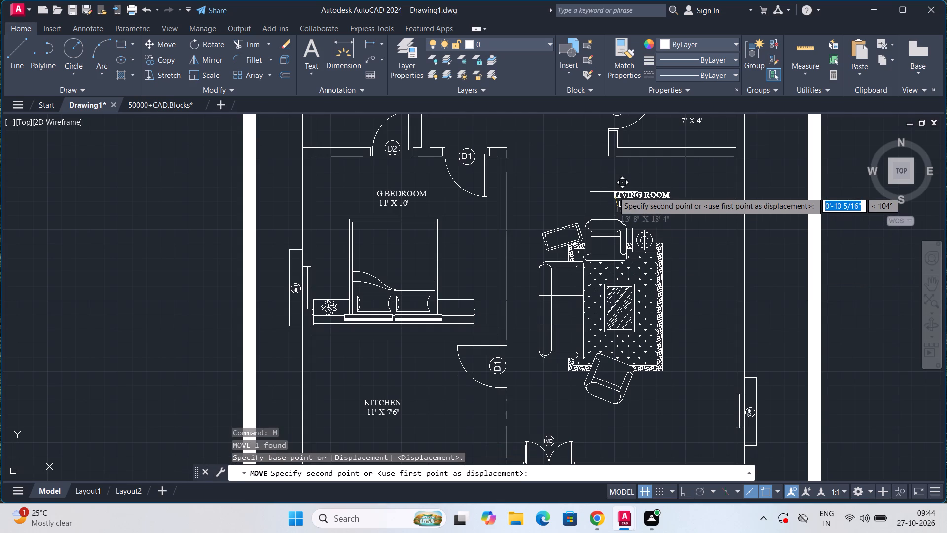
scroll(614, 191, down, 2)
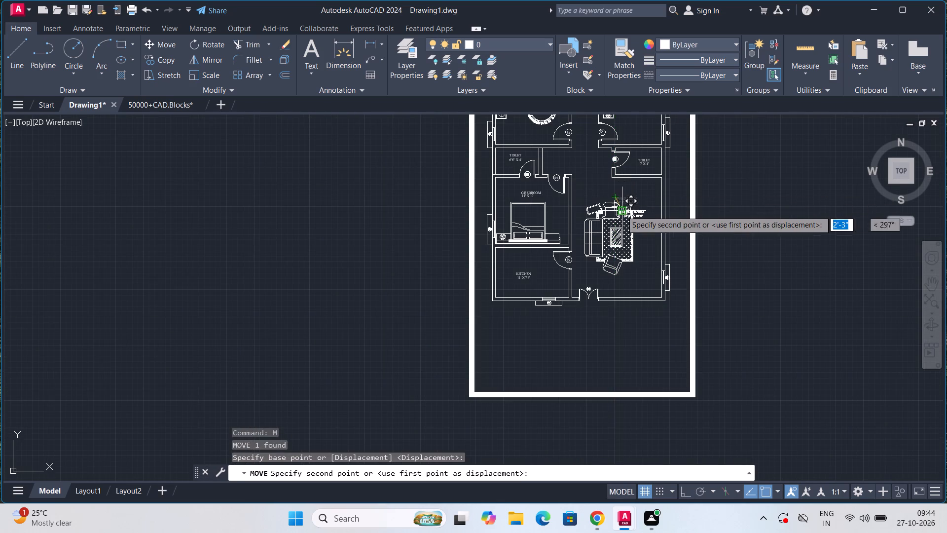
scroll(621, 211, up, 1)
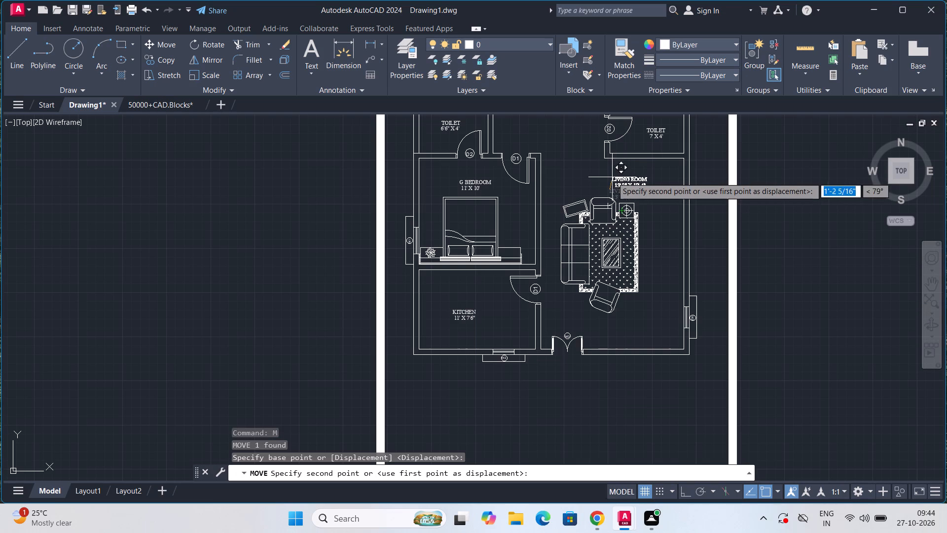
click(611, 179)
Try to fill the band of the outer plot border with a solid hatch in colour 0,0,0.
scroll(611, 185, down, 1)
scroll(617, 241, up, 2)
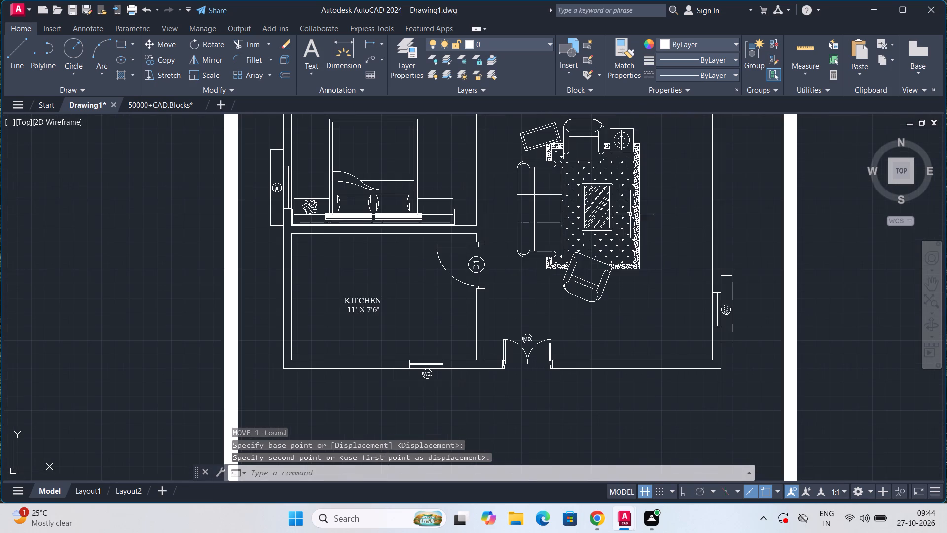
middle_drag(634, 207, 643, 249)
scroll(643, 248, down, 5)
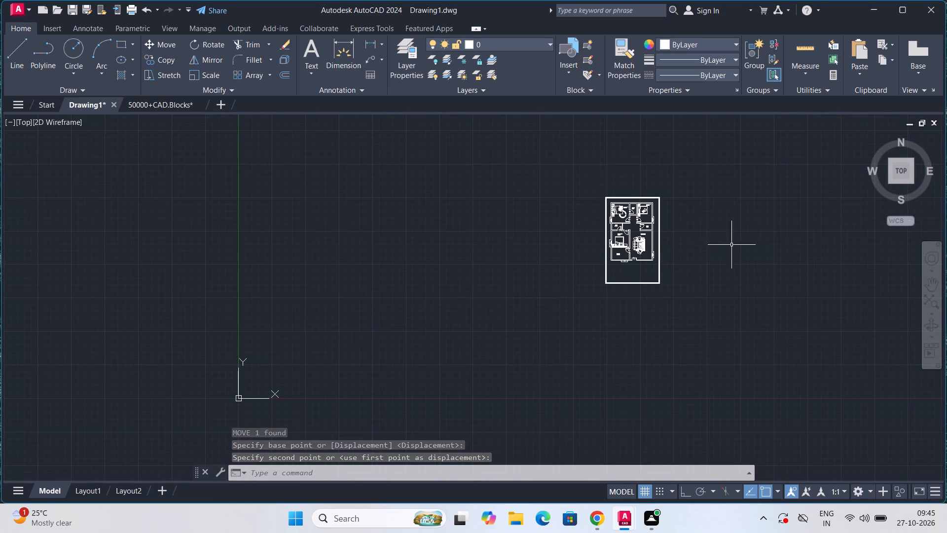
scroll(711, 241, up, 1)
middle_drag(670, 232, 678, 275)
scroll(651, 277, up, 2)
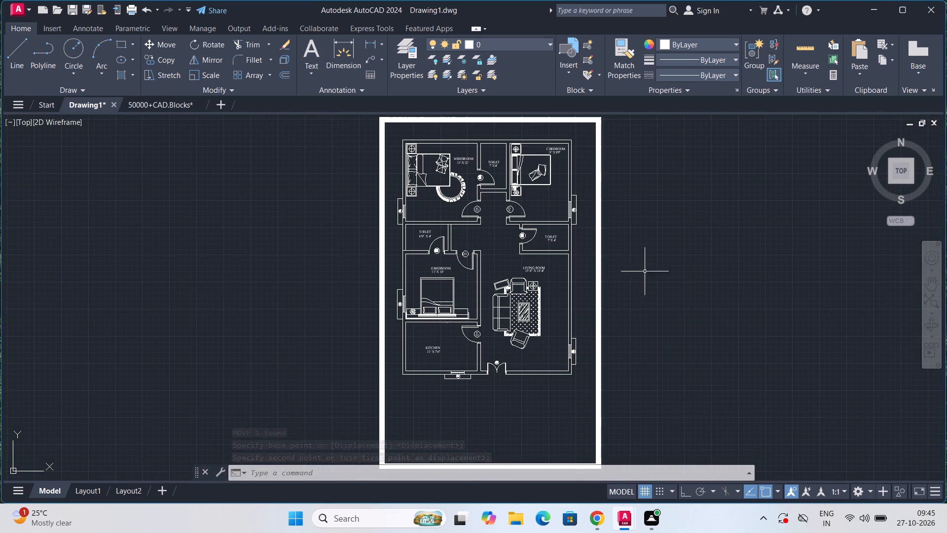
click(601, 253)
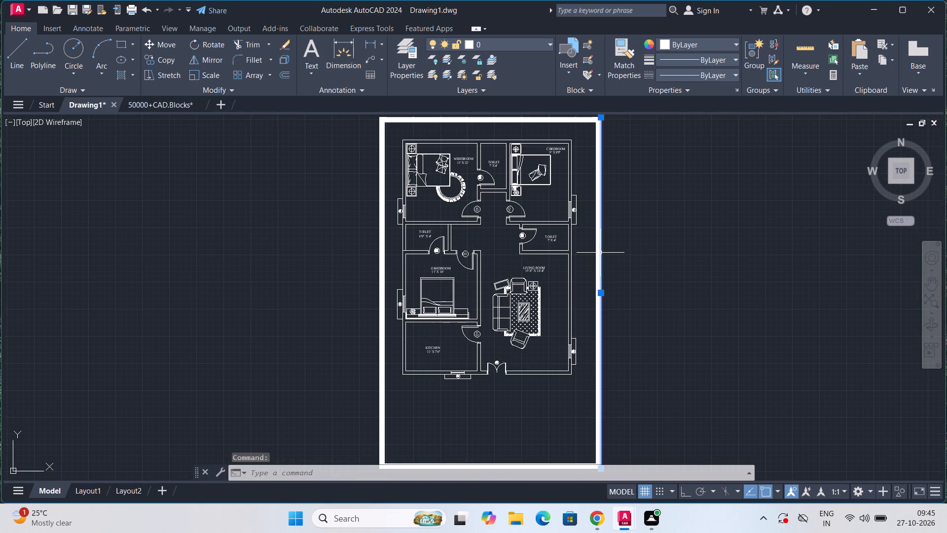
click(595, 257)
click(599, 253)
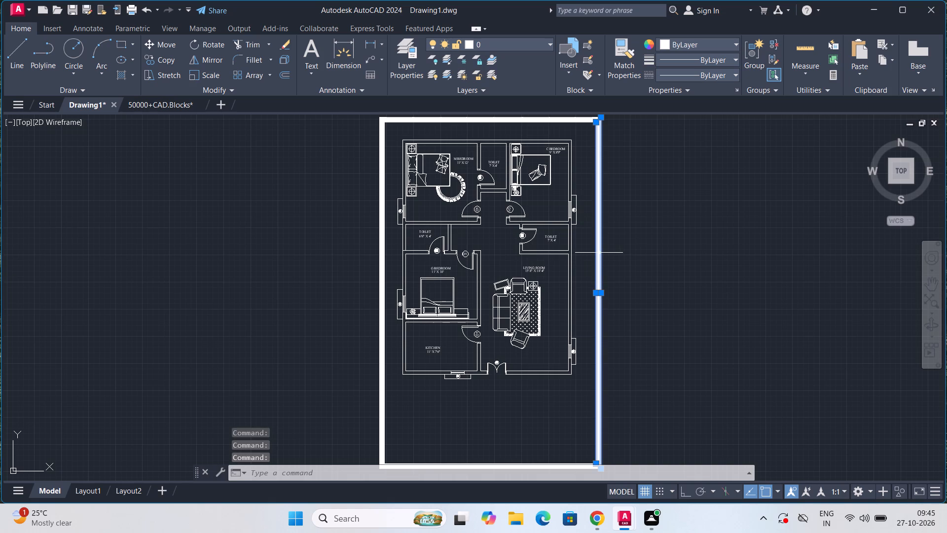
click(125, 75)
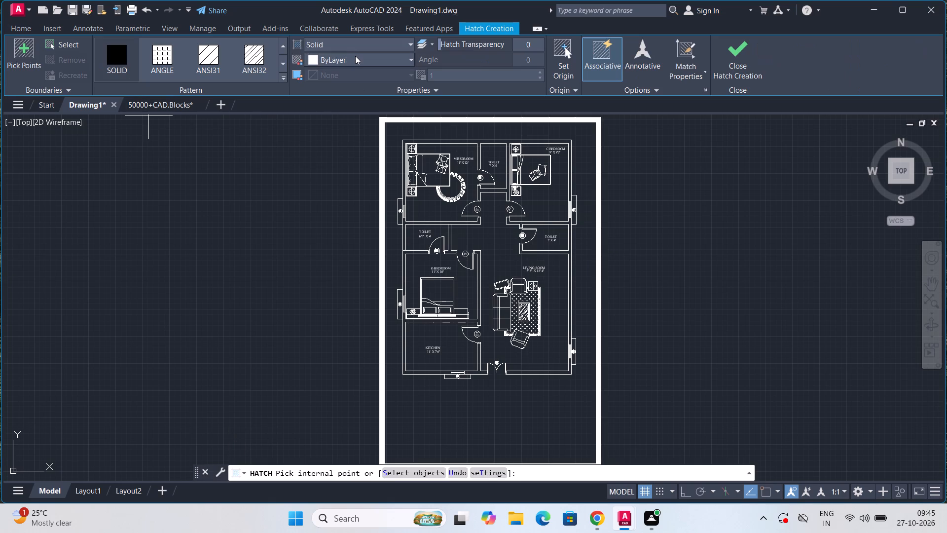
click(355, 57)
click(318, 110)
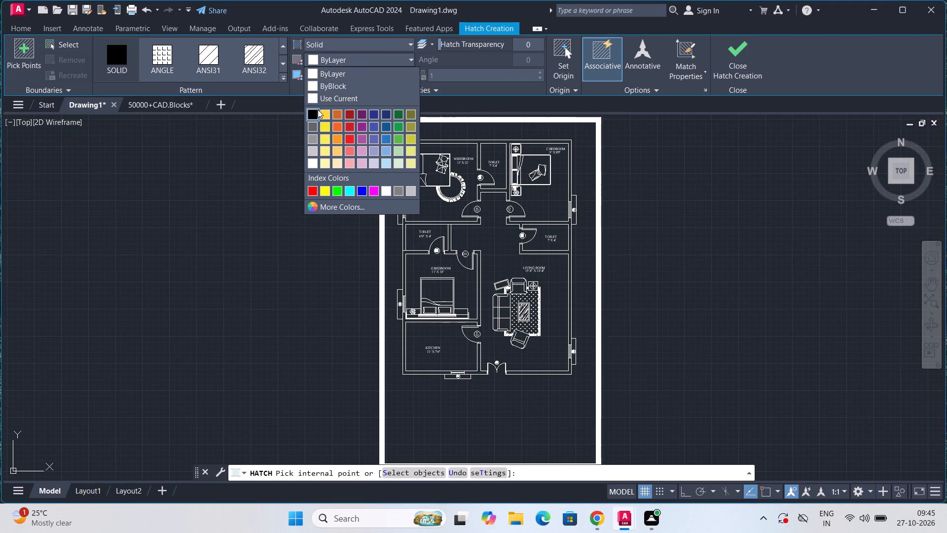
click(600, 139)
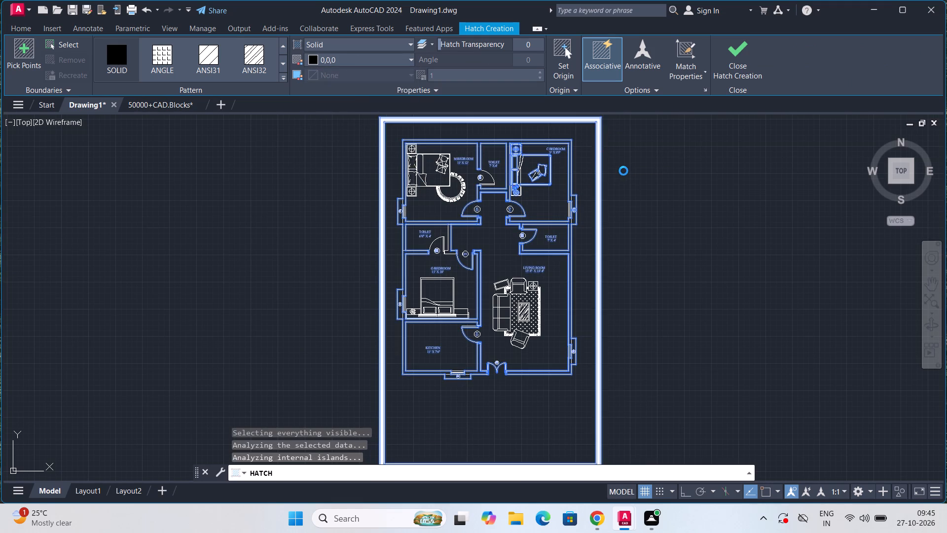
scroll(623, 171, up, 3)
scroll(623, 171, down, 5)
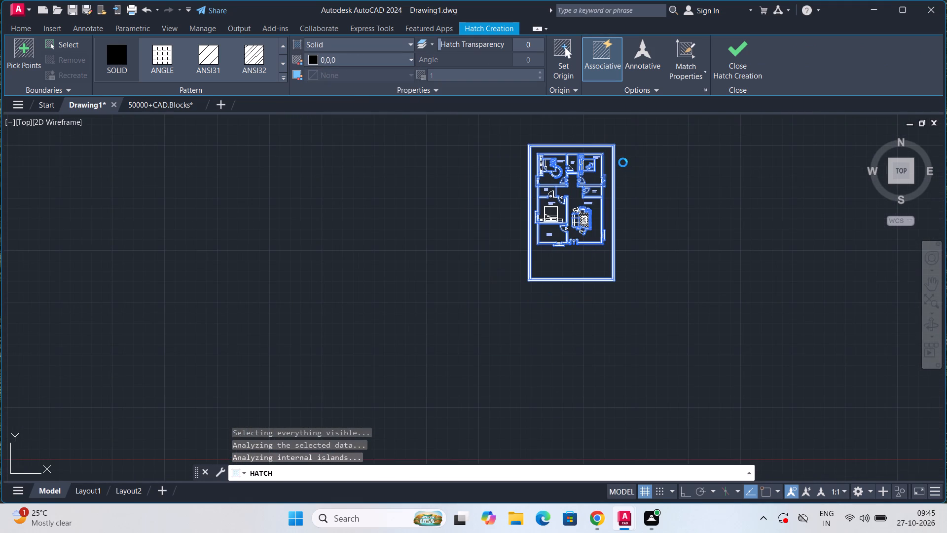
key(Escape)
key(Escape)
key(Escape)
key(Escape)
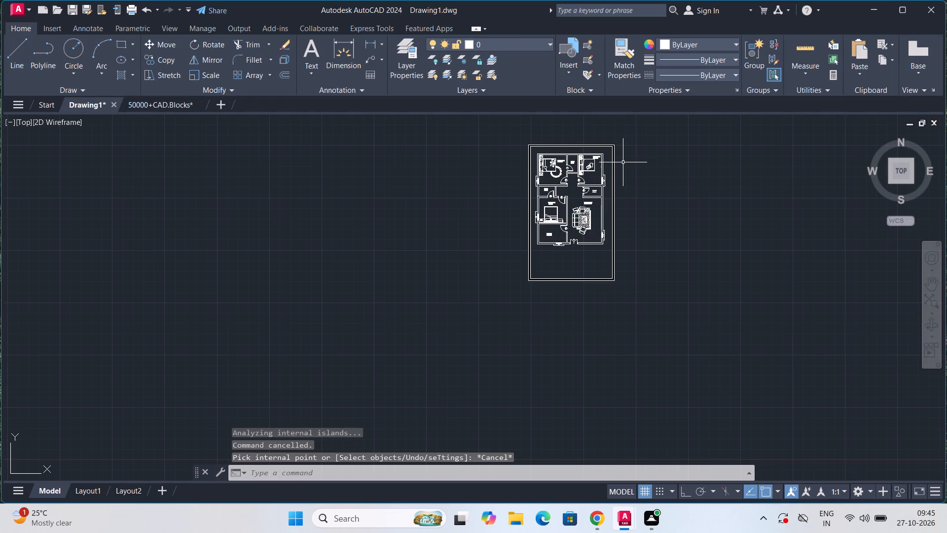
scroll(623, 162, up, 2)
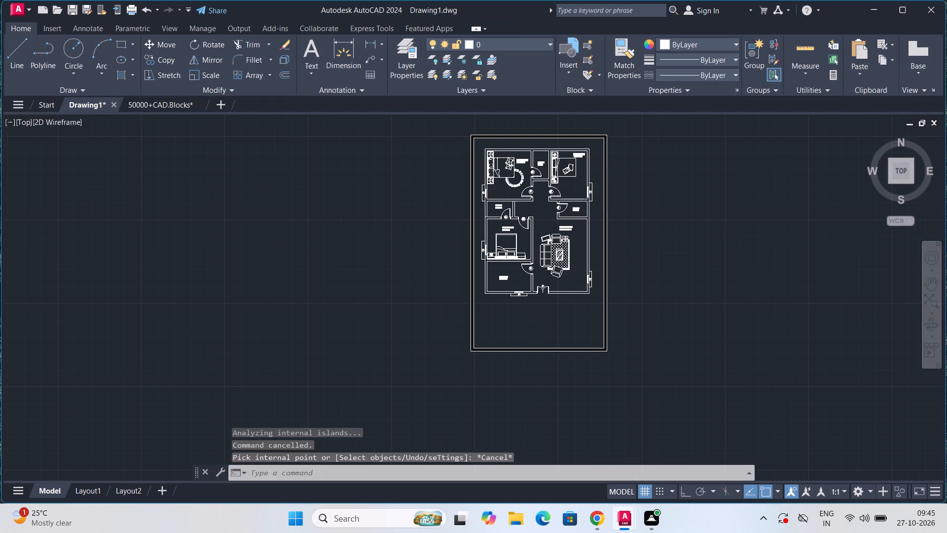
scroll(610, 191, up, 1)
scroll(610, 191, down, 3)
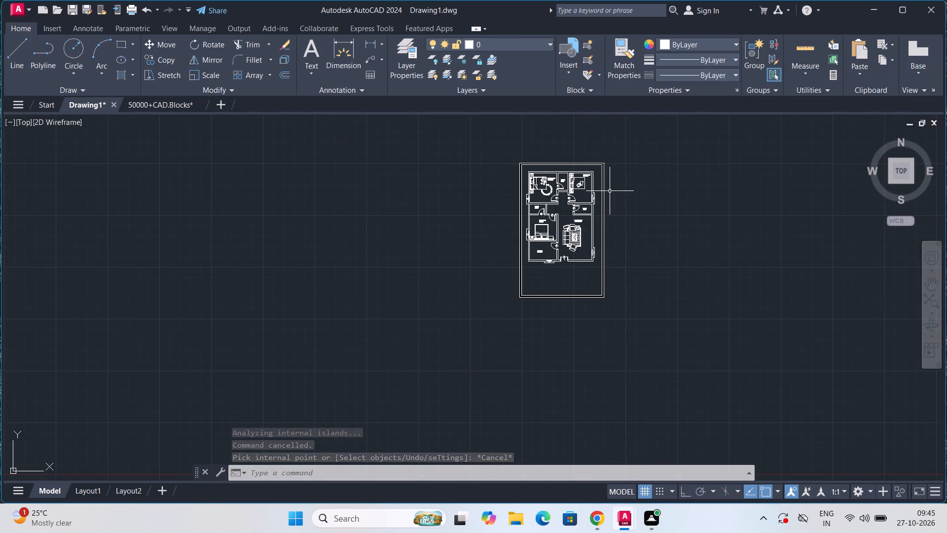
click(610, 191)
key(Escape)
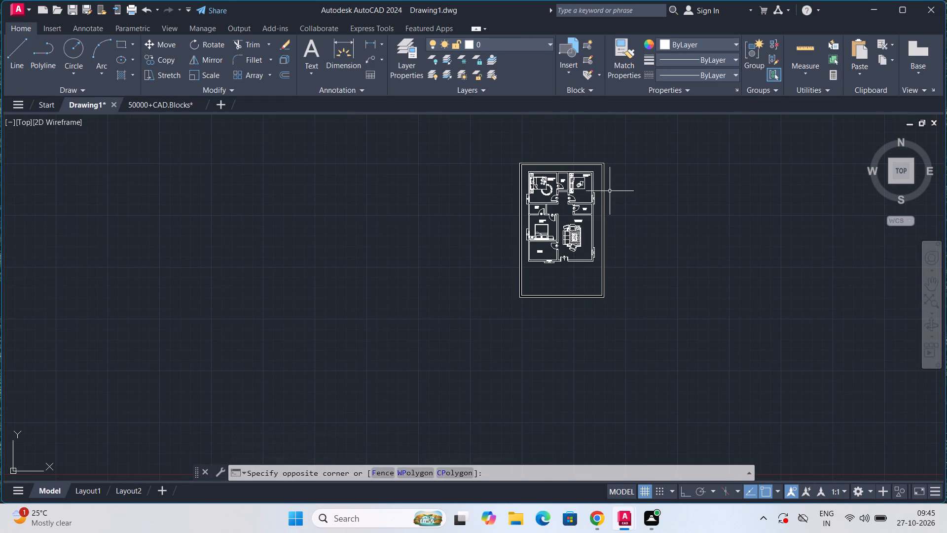
Draw a 1'11" by 6" rectangle from lines with Ortho on, in the empty space to the east of the floor plan.
key(Escape)
scroll(610, 191, up, 3)
scroll(610, 191, down, 1)
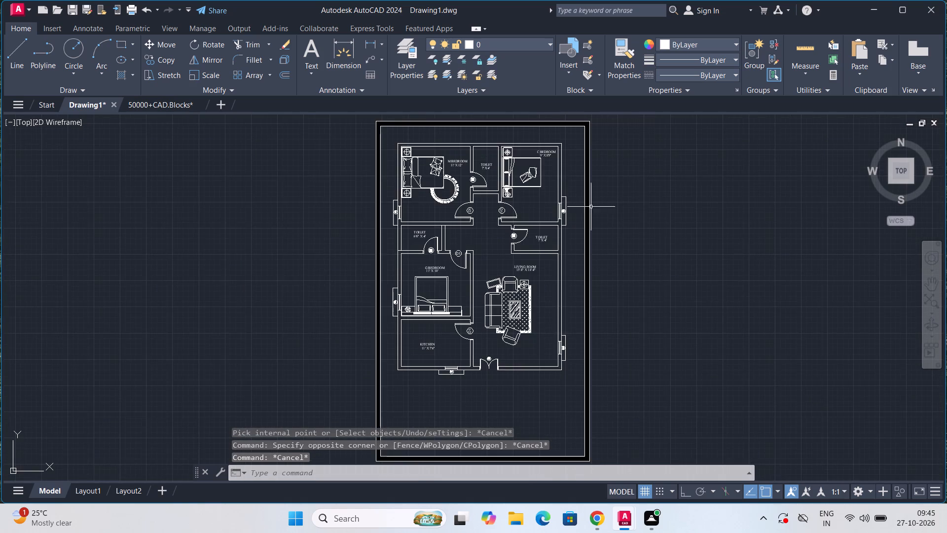
scroll(583, 213, up, 4)
scroll(583, 213, down, 5)
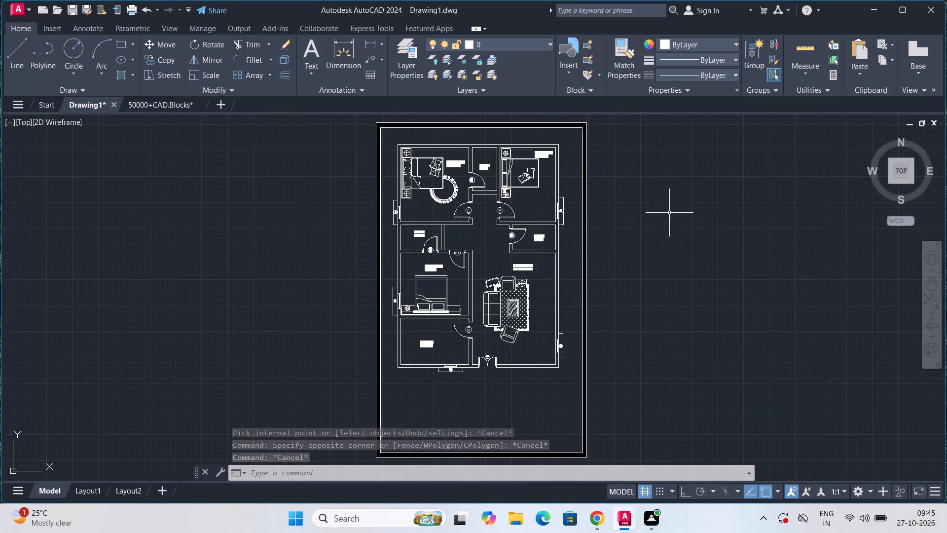
middle_drag(685, 213, 554, 219)
key(l)
key(Return)
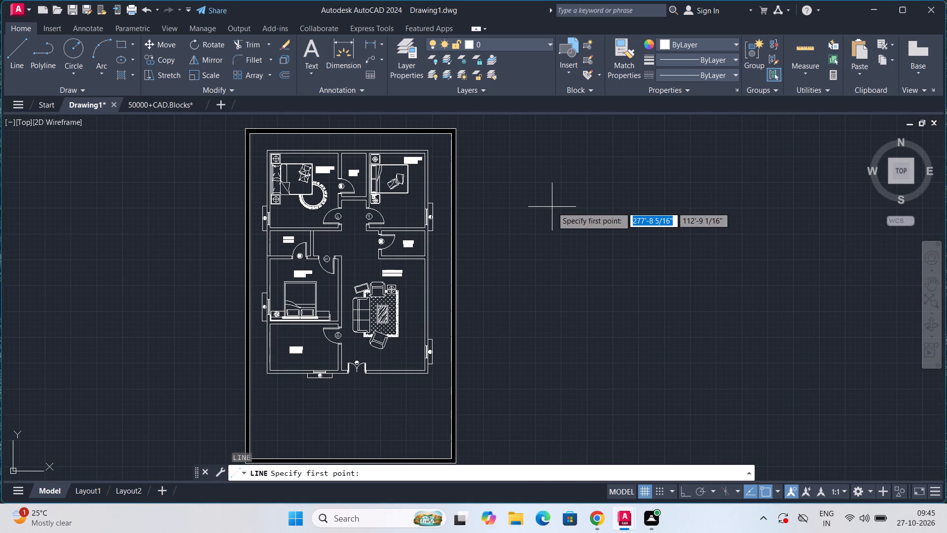
scroll(520, 230, up, 1)
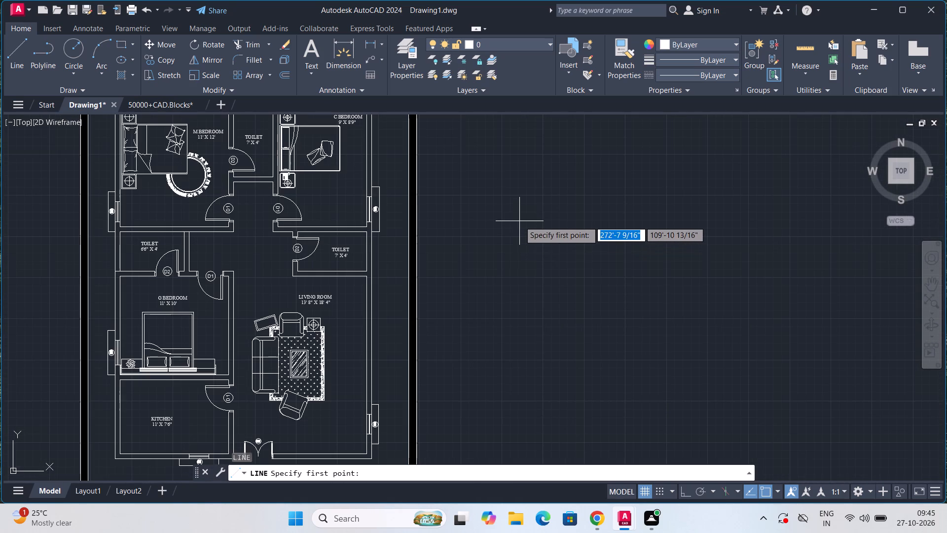
click(527, 259)
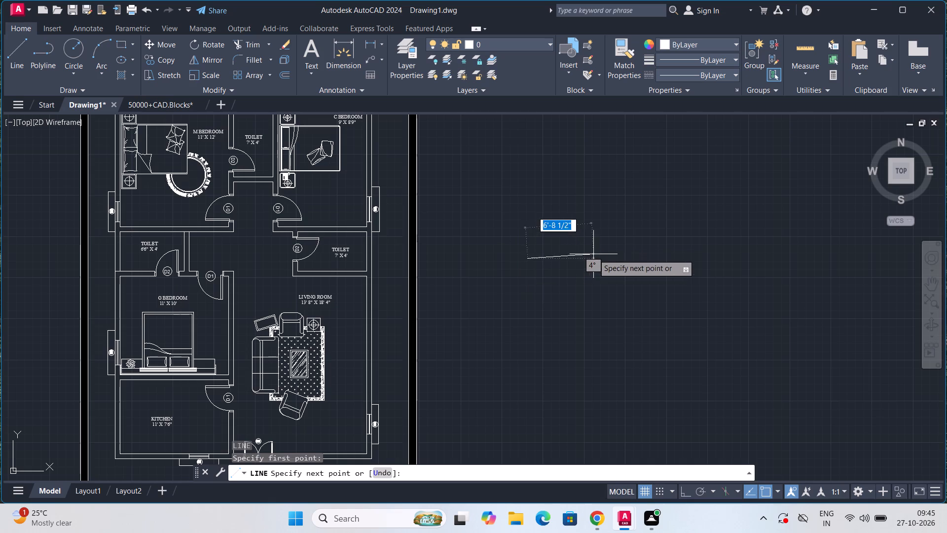
click(679, 496)
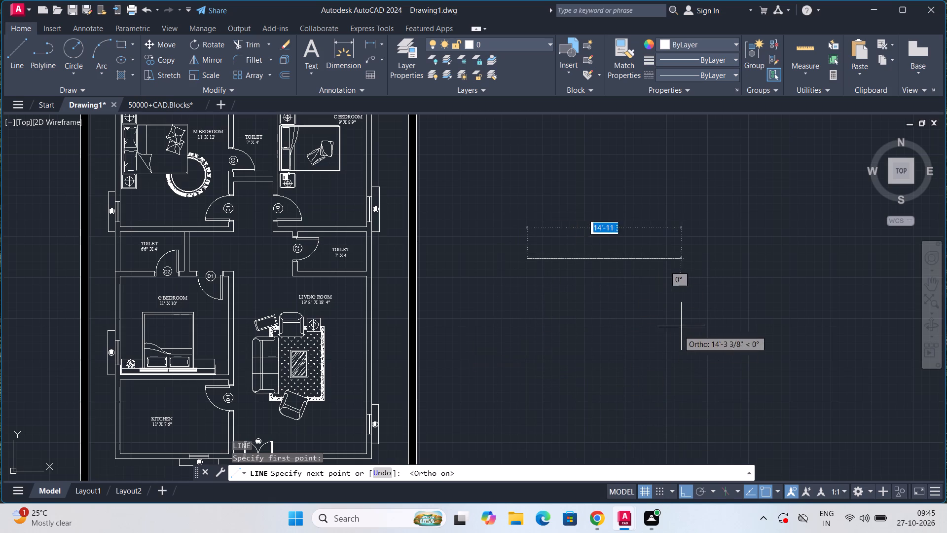
key(1)
text('11")
key(Return)
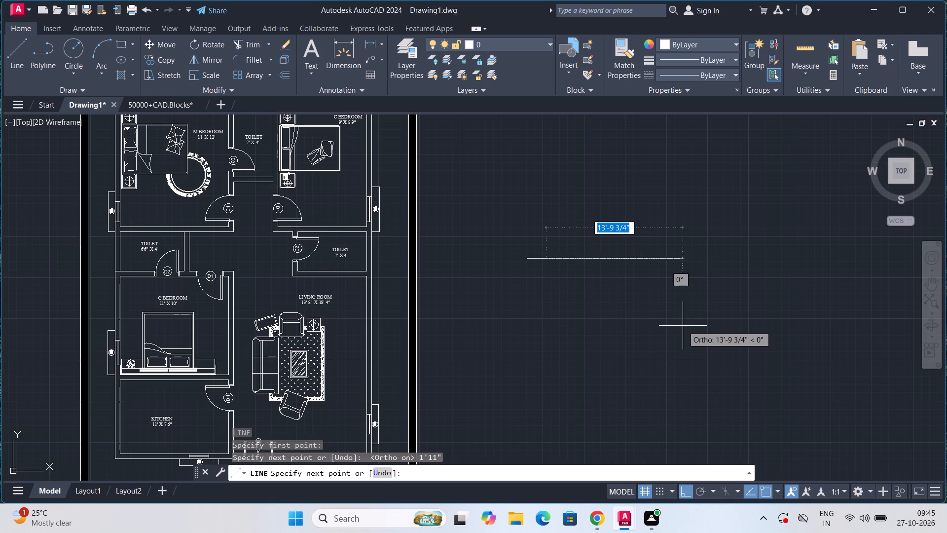
scroll(548, 259, up, 4)
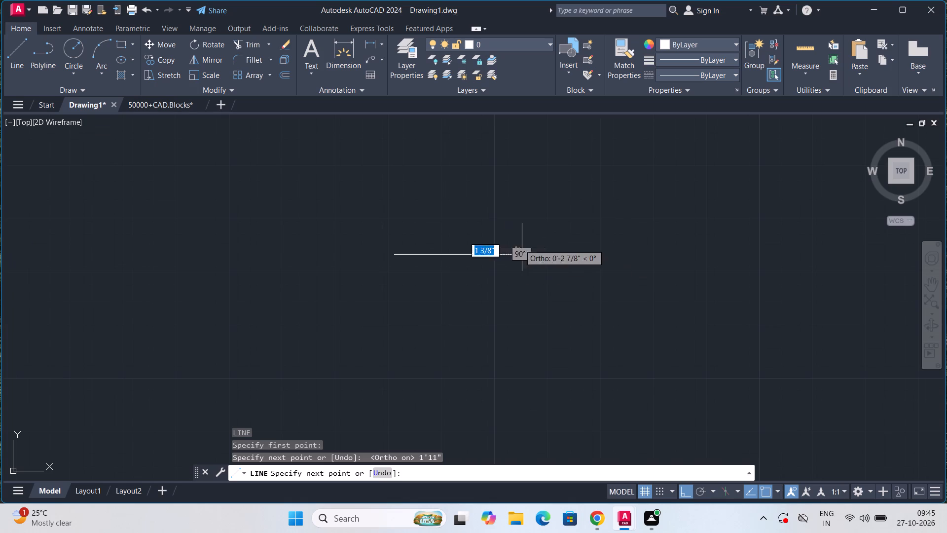
text(6")
key(Return)
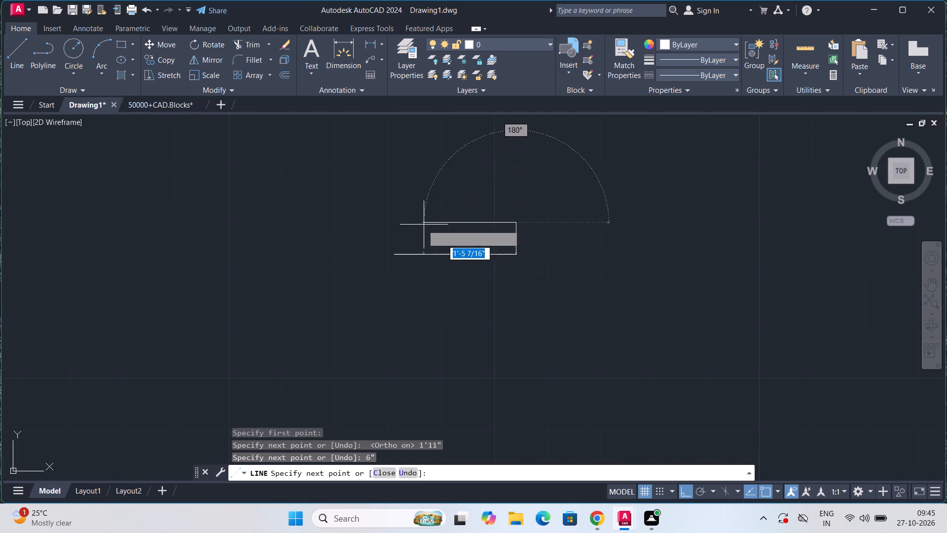
text(1')
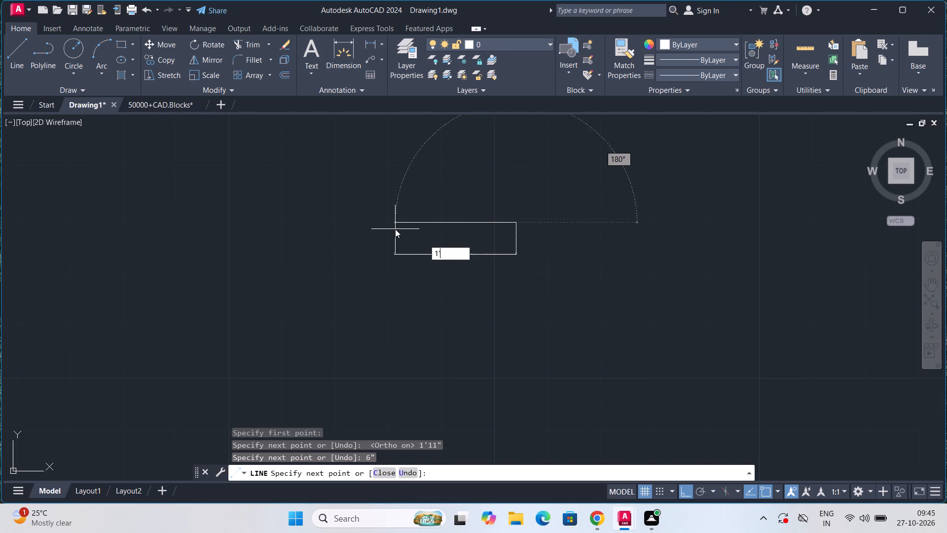
text(11)
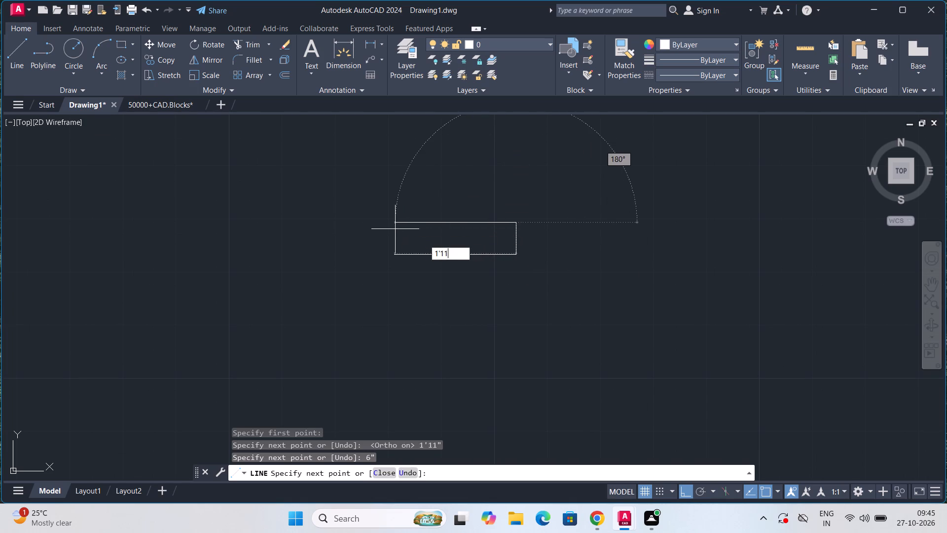
key(shift+quotedbl)
key(Return)
click(395, 229)
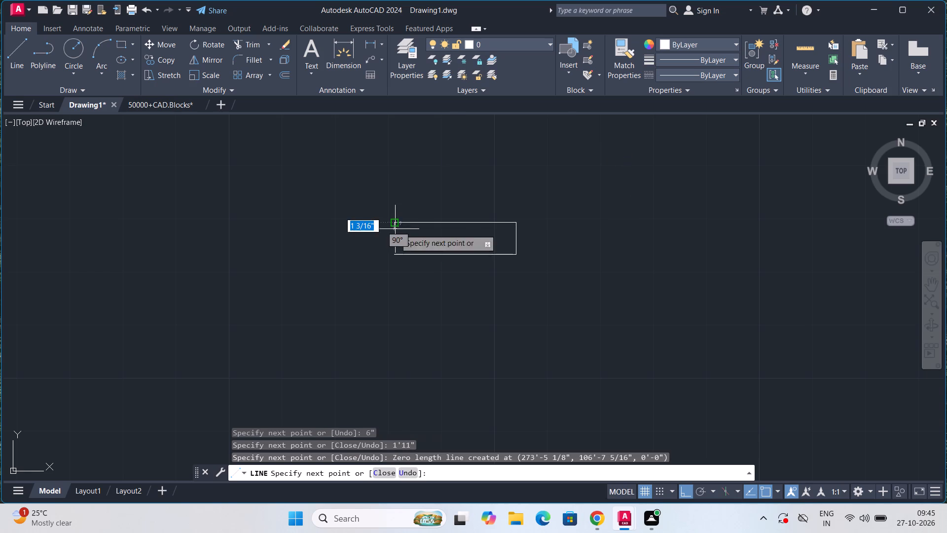
scroll(393, 243, up, 3)
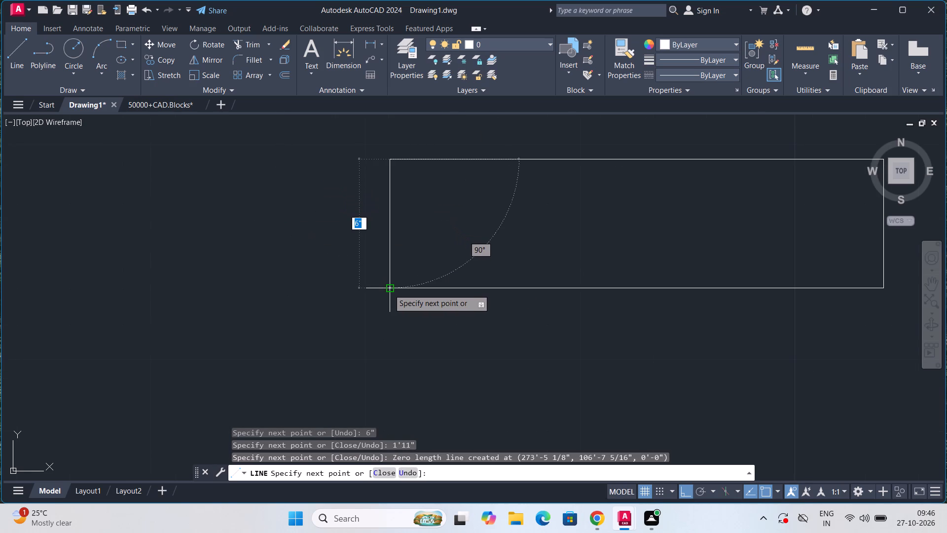
click(389, 289)
key(Escape)
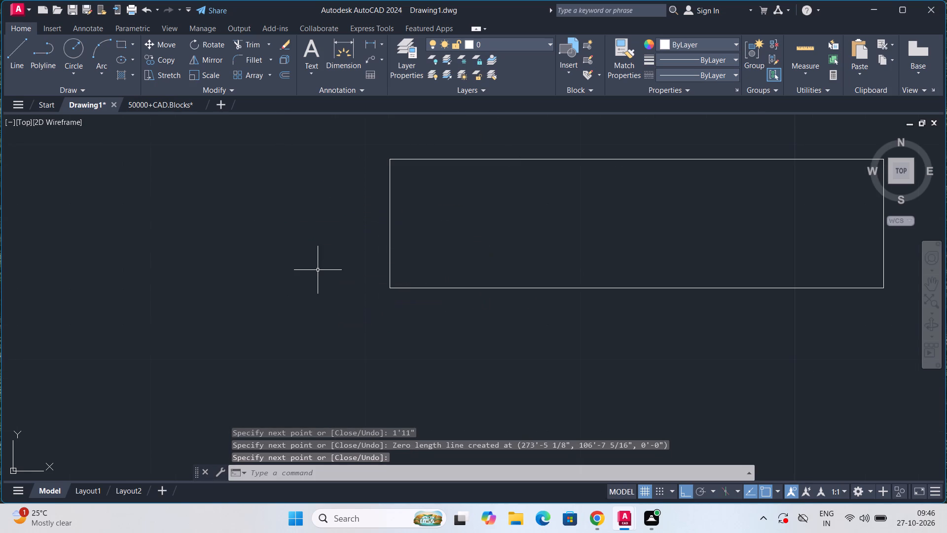
Offset the rectangle's upper long edge 3" inward to make a horizontal centre line.
scroll(318, 270, down, 1)
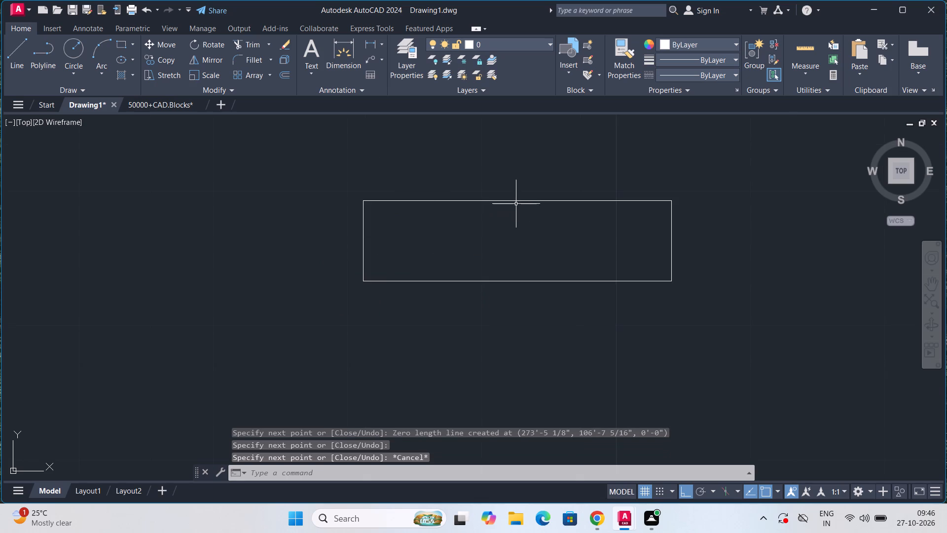
click(518, 200)
text(OFF)
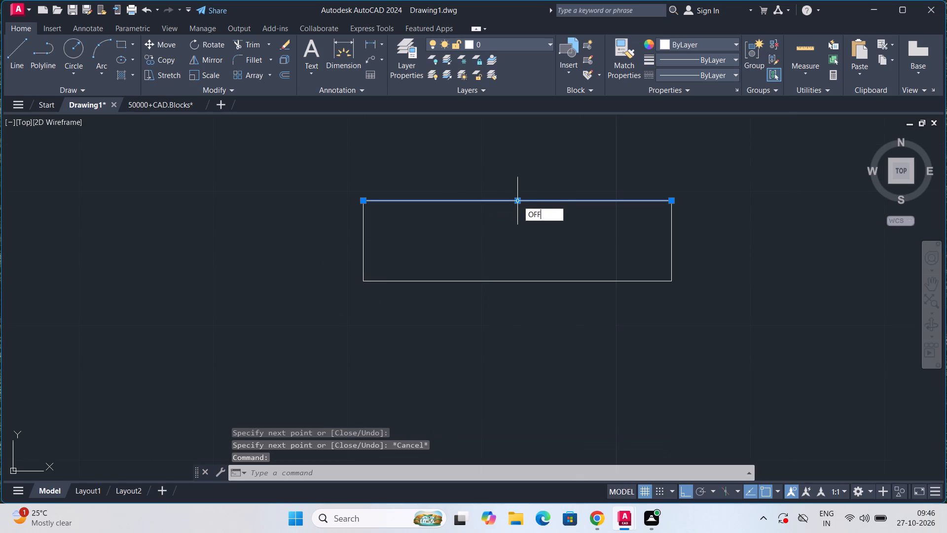
key(Return)
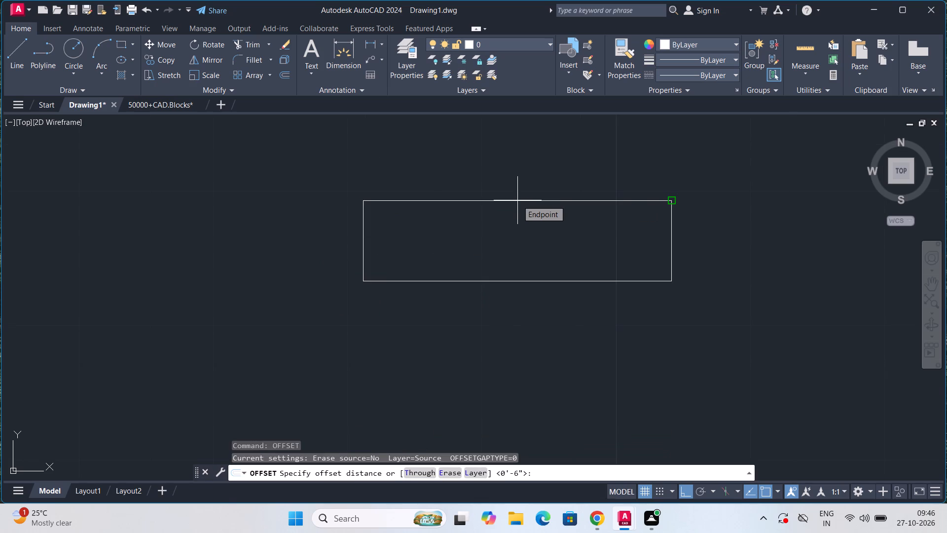
key(3)
key(apostrophe)
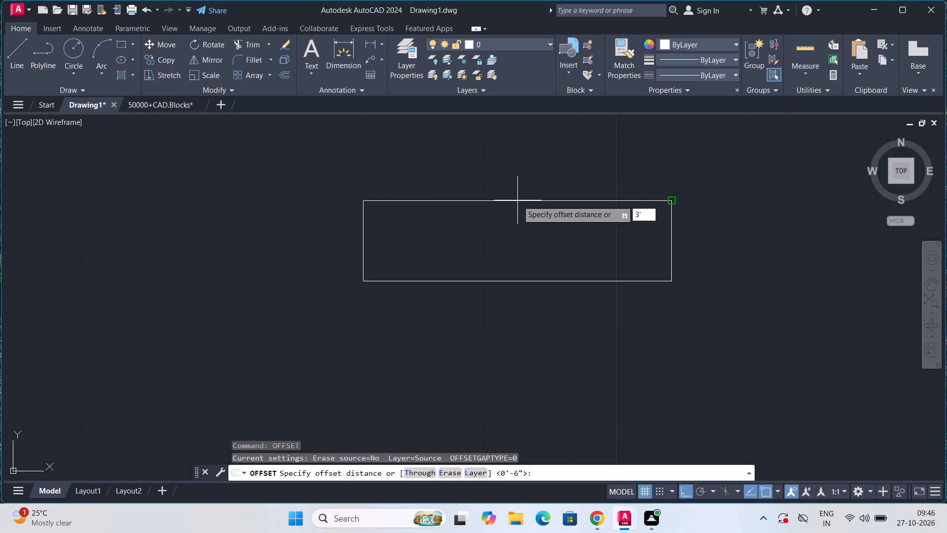
key(BackSpace)
key(shift+quotedbl)
key(Return)
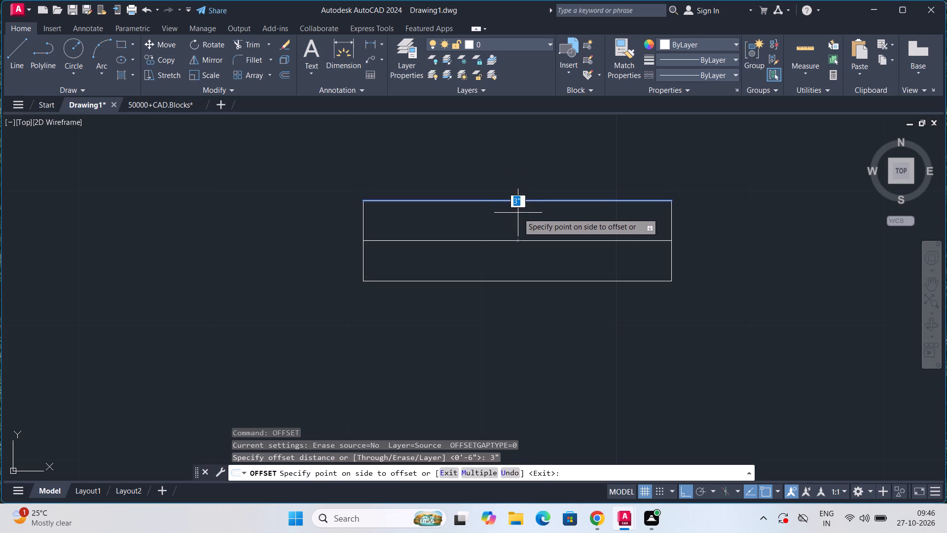
click(518, 213)
Offset the rectangle's centre line 1" upward and 1" downward.
scroll(520, 224, up, 3)
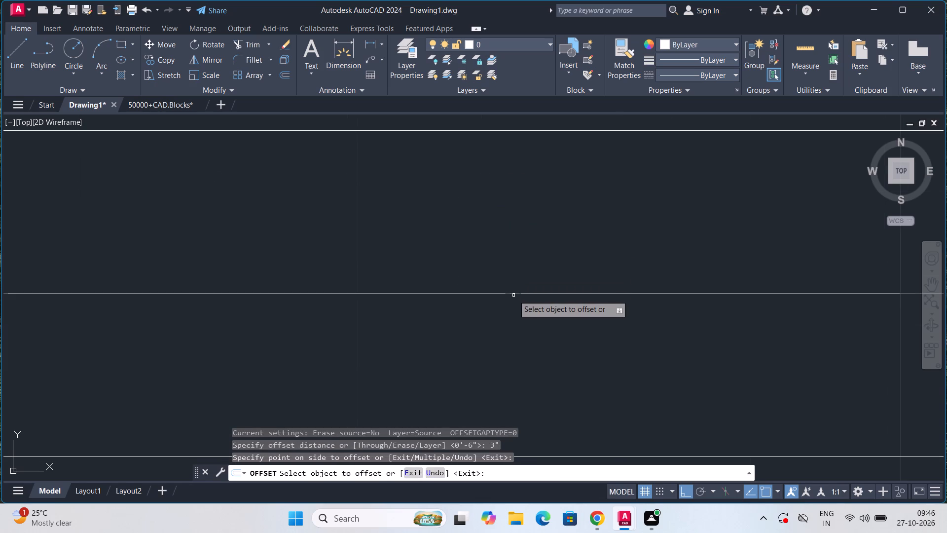
click(513, 295)
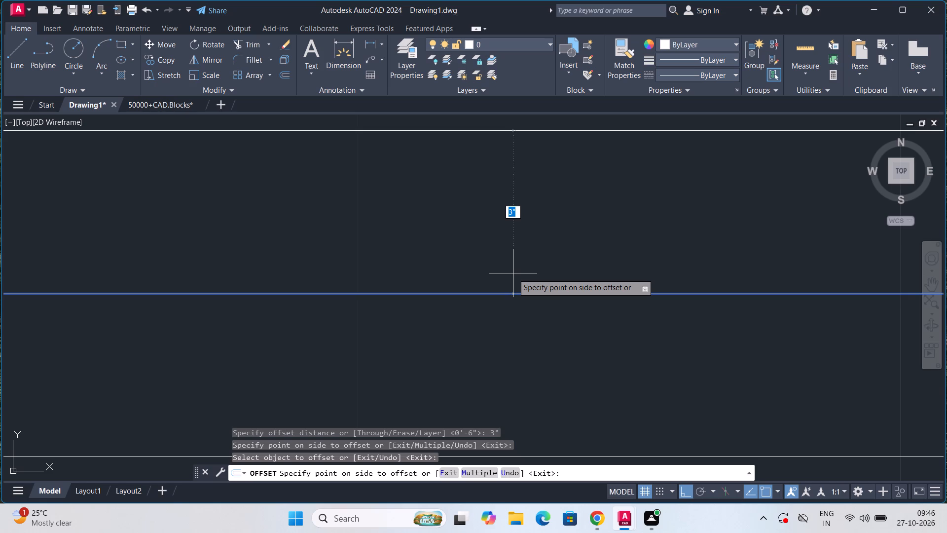
text(1")
key(Return)
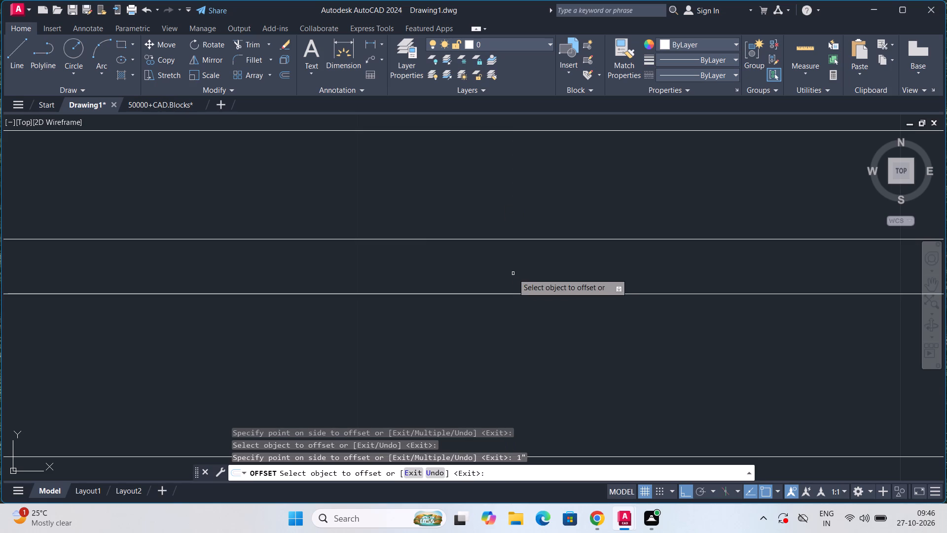
click(519, 263)
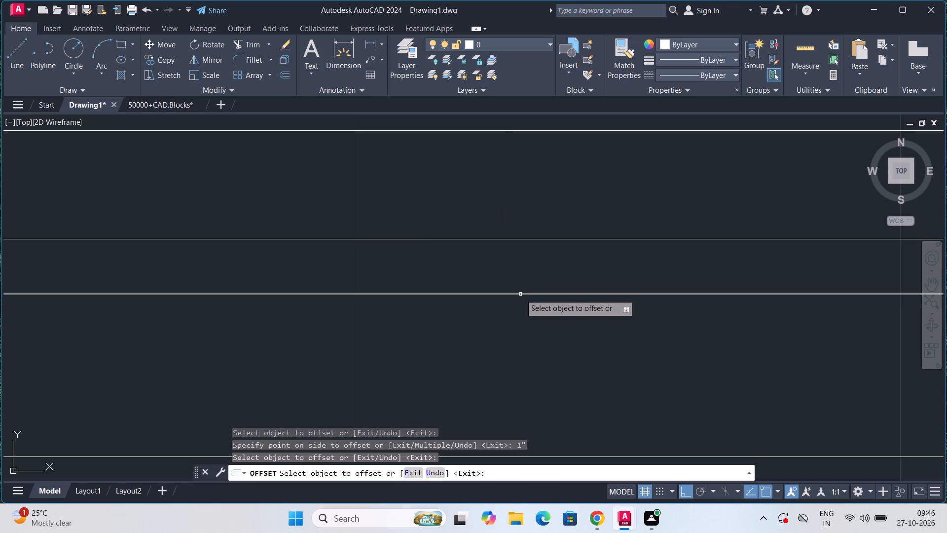
click(520, 294)
scroll(521, 349, down, 3)
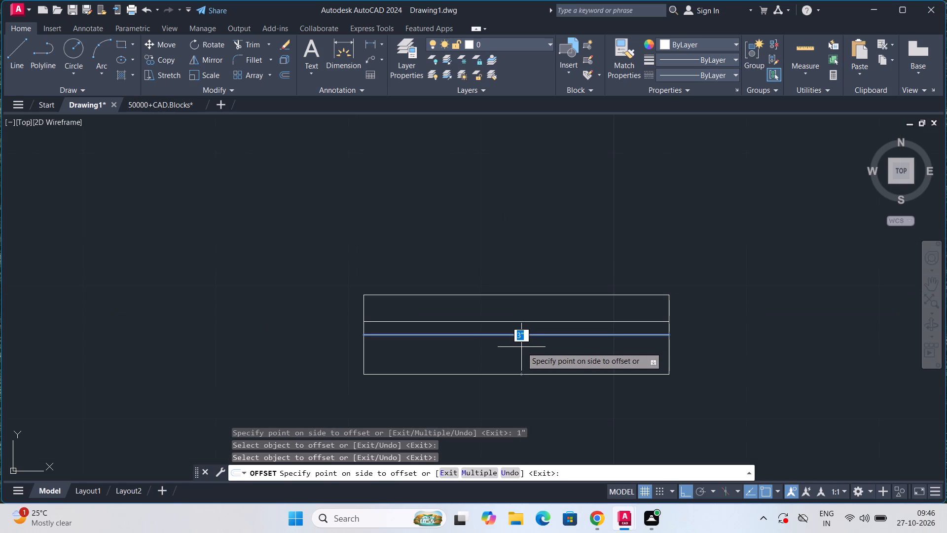
key(1)
key(shift+quotedbl)
key(Return)
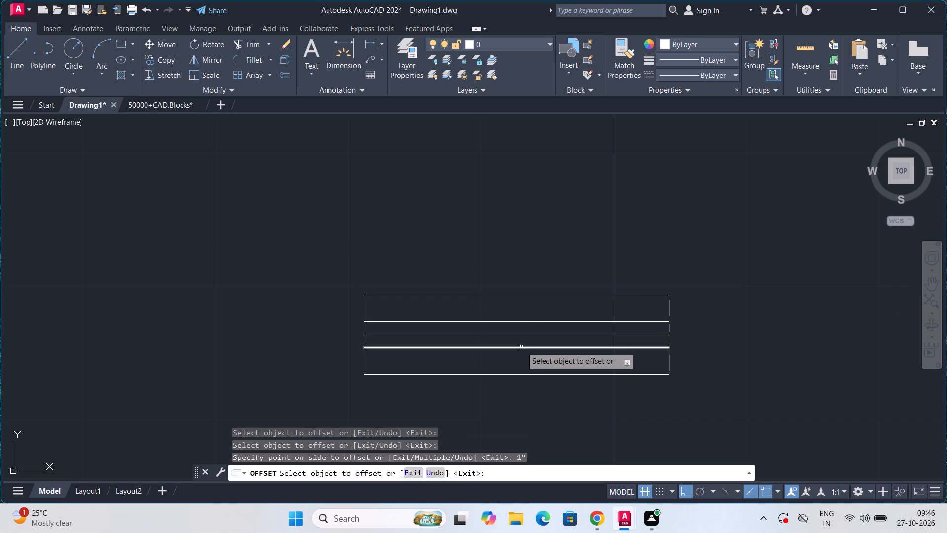
click(521, 347)
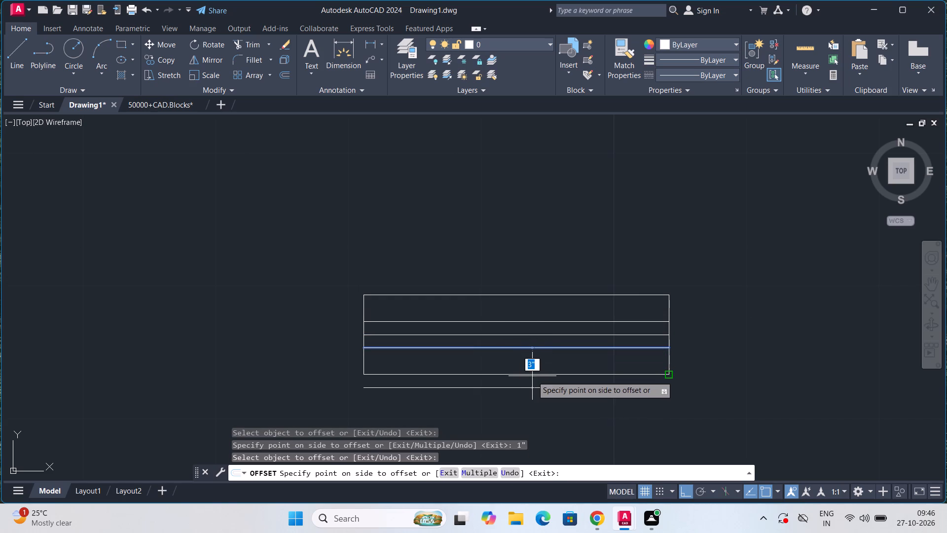
scroll(534, 373, up, 2)
key(Escape)
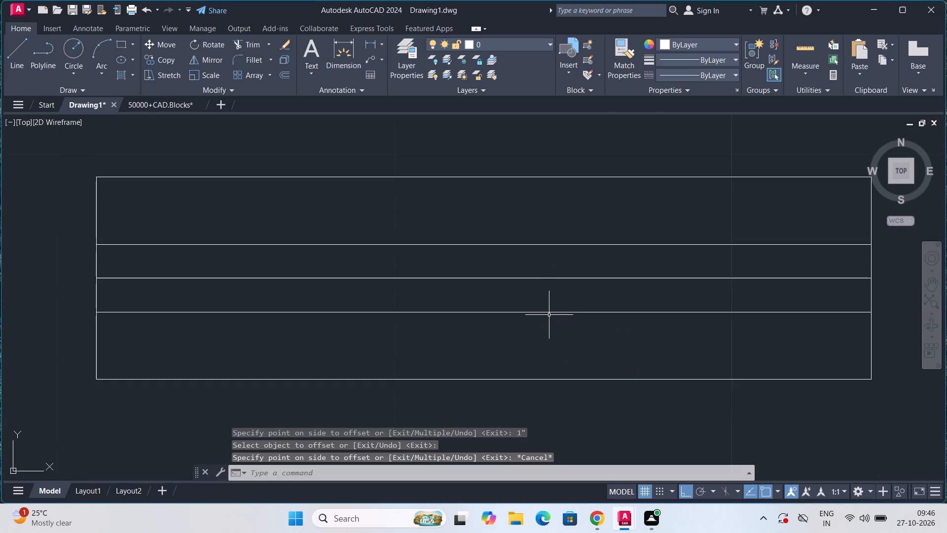
Delete the original centre line between the two 1" offset lines.
click(559, 278)
key(Delete)
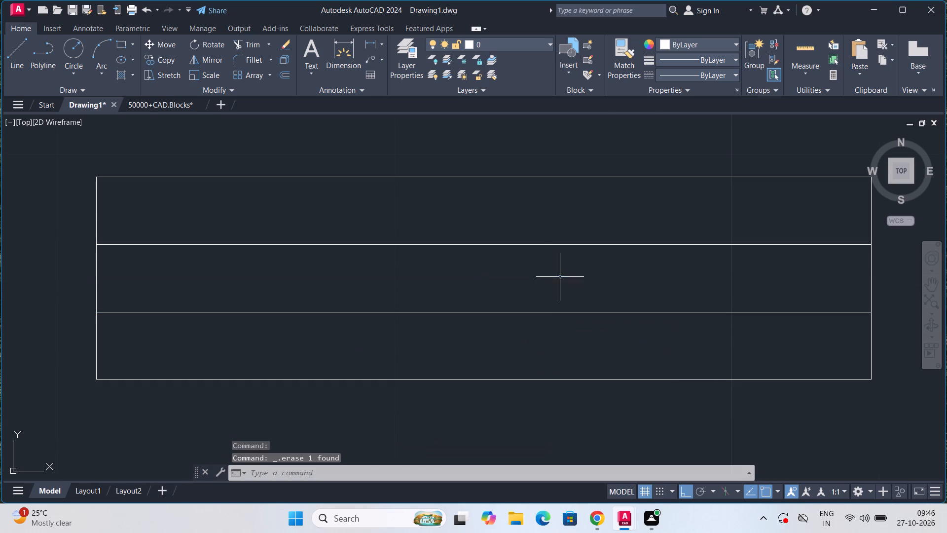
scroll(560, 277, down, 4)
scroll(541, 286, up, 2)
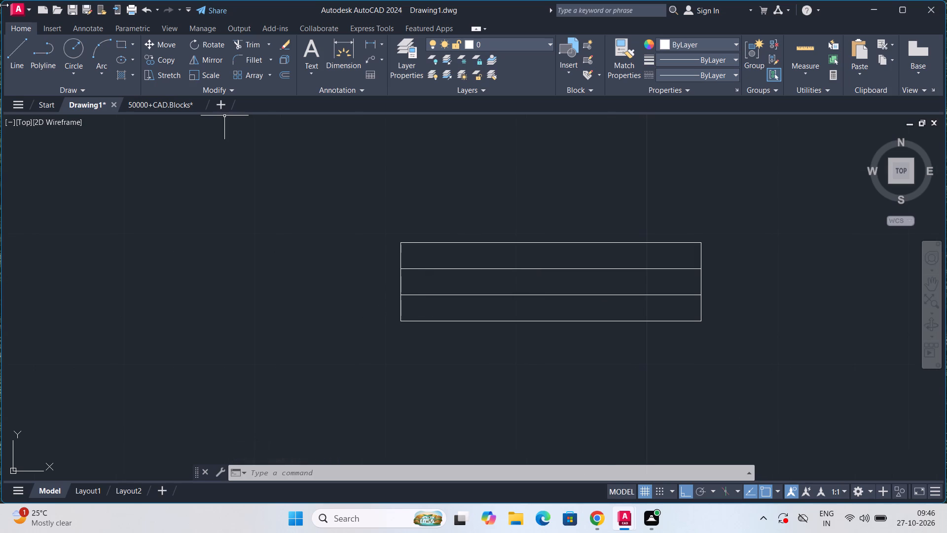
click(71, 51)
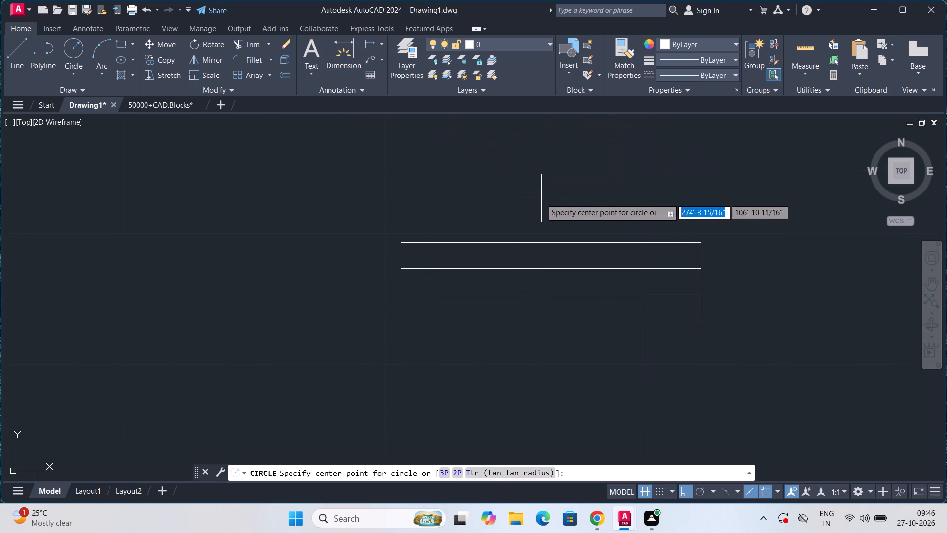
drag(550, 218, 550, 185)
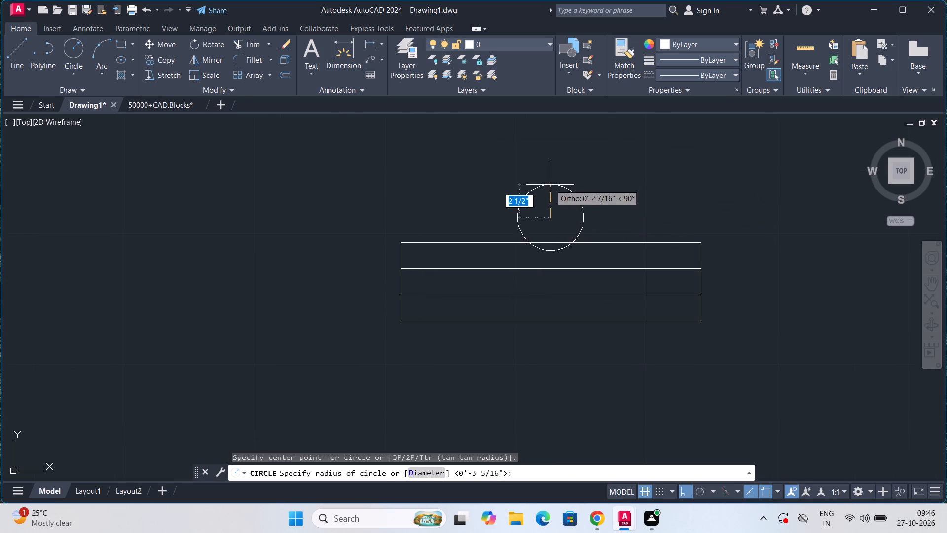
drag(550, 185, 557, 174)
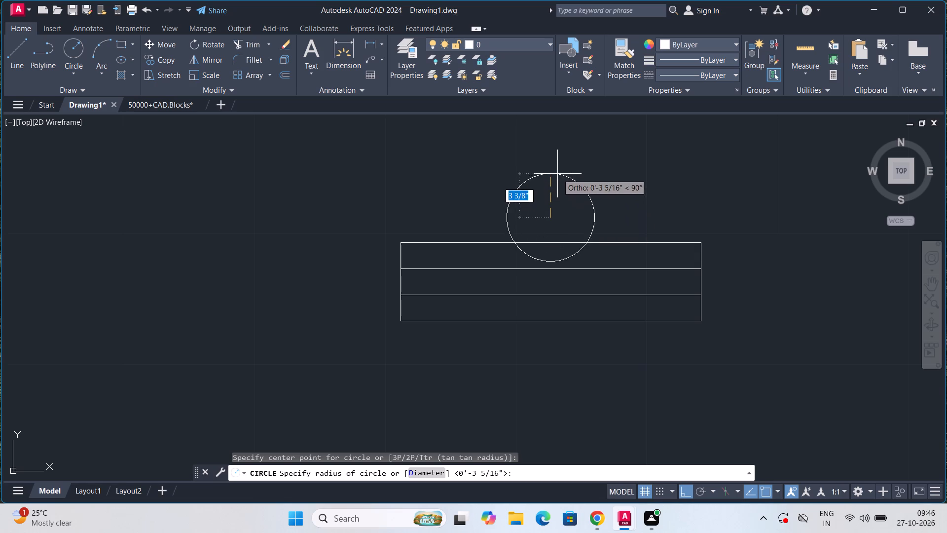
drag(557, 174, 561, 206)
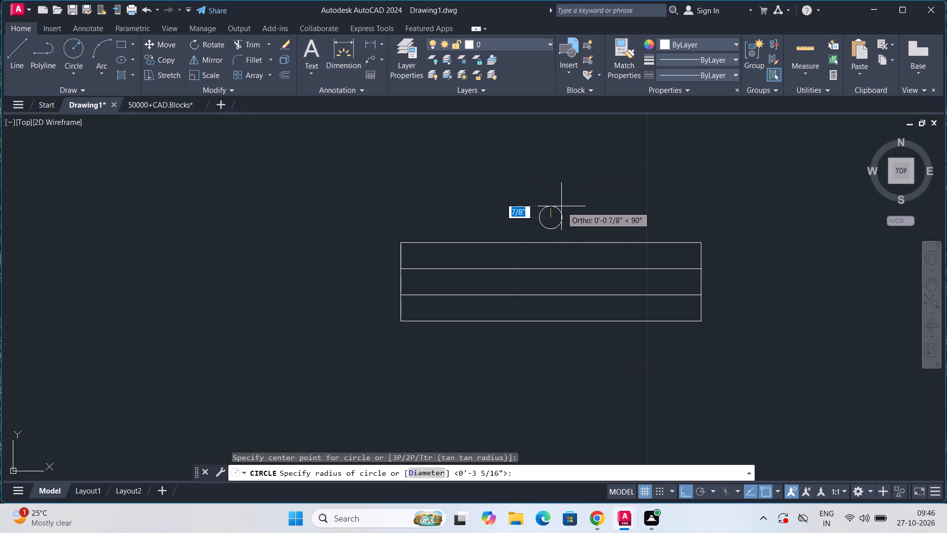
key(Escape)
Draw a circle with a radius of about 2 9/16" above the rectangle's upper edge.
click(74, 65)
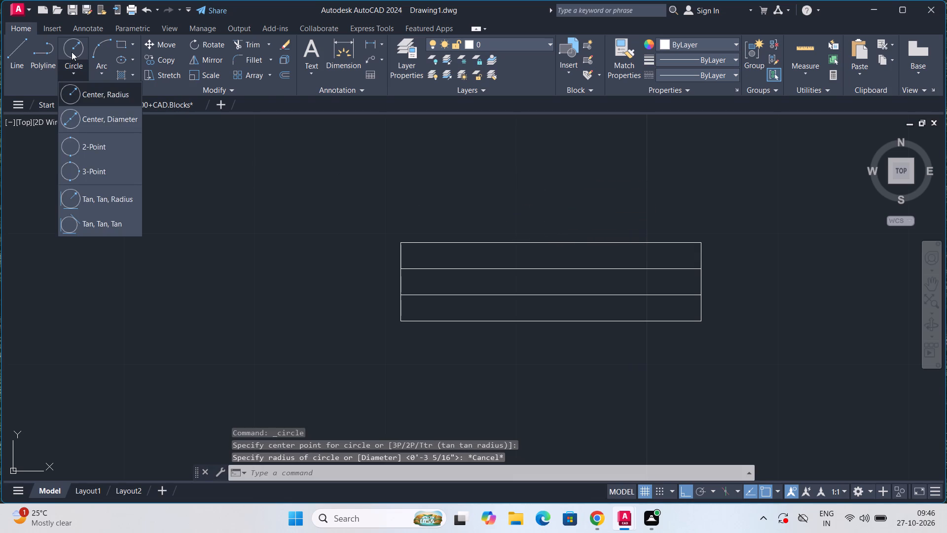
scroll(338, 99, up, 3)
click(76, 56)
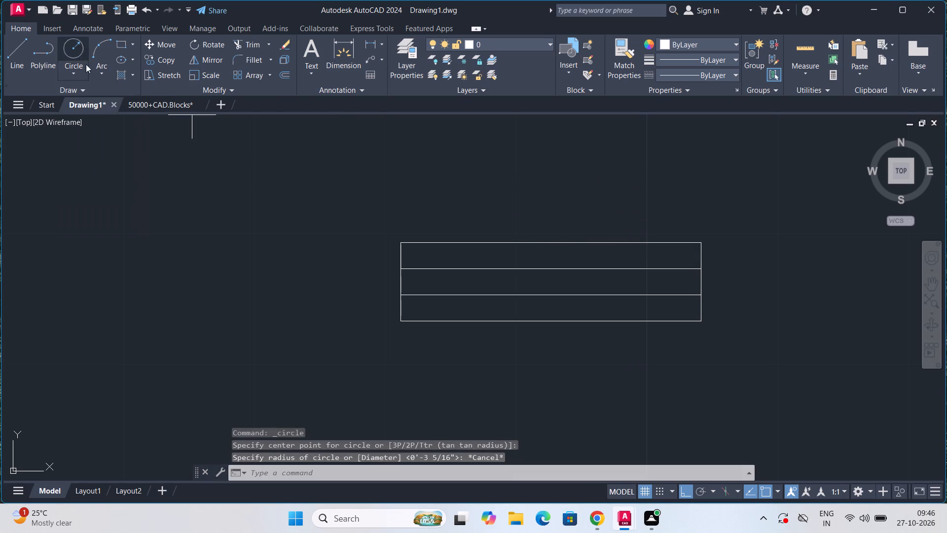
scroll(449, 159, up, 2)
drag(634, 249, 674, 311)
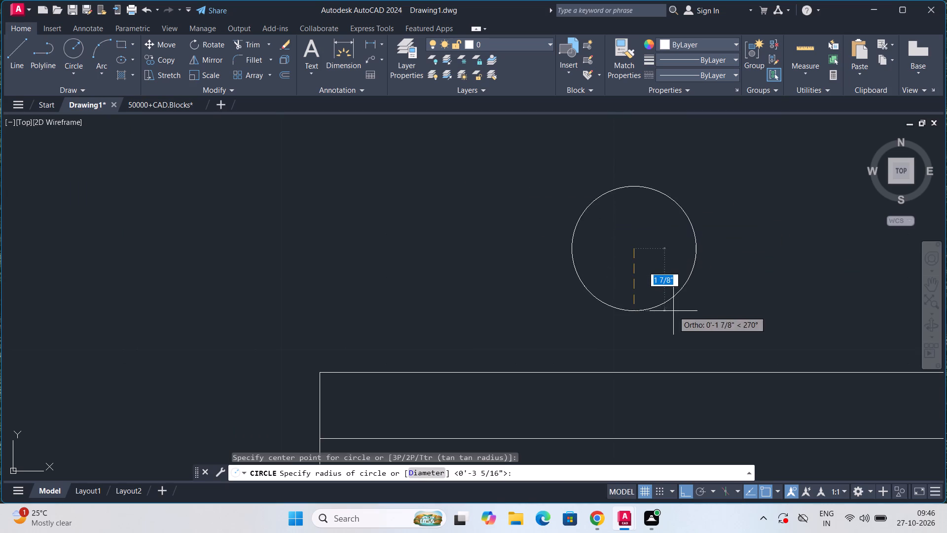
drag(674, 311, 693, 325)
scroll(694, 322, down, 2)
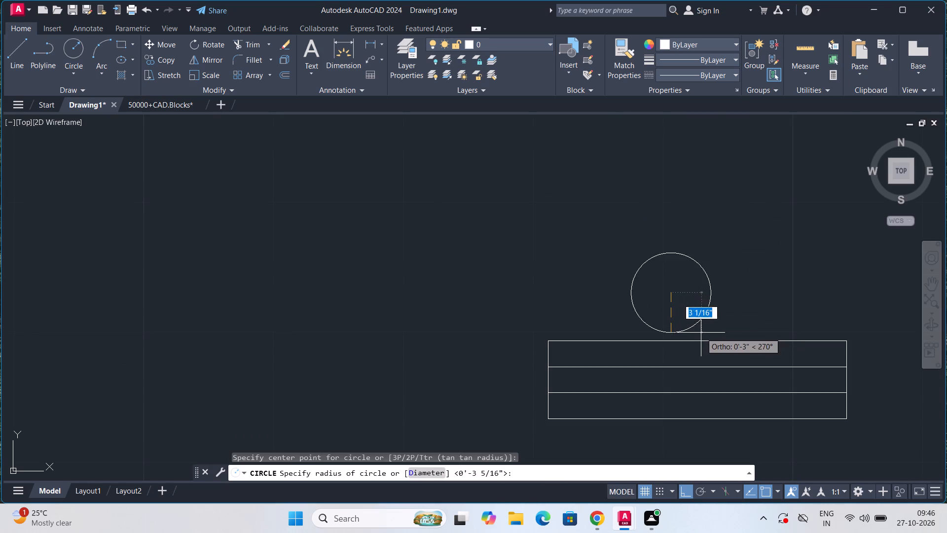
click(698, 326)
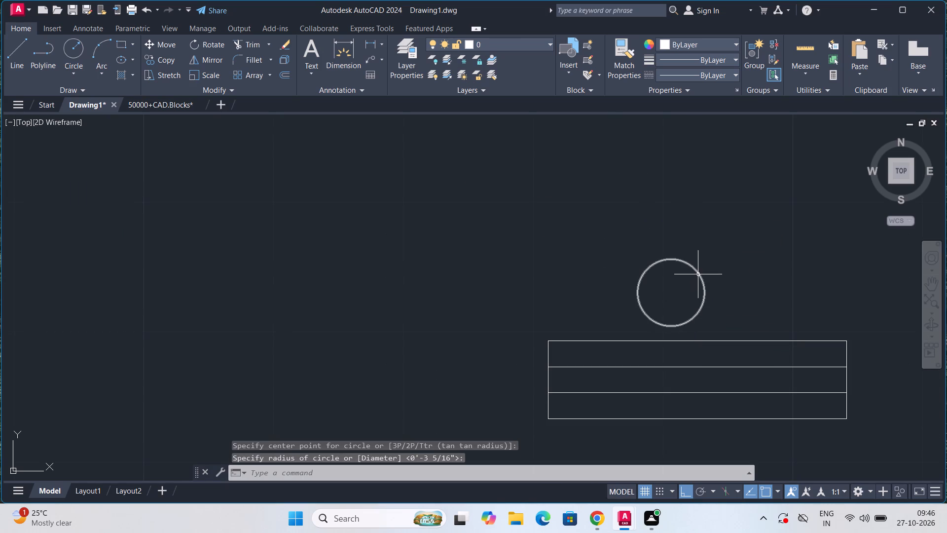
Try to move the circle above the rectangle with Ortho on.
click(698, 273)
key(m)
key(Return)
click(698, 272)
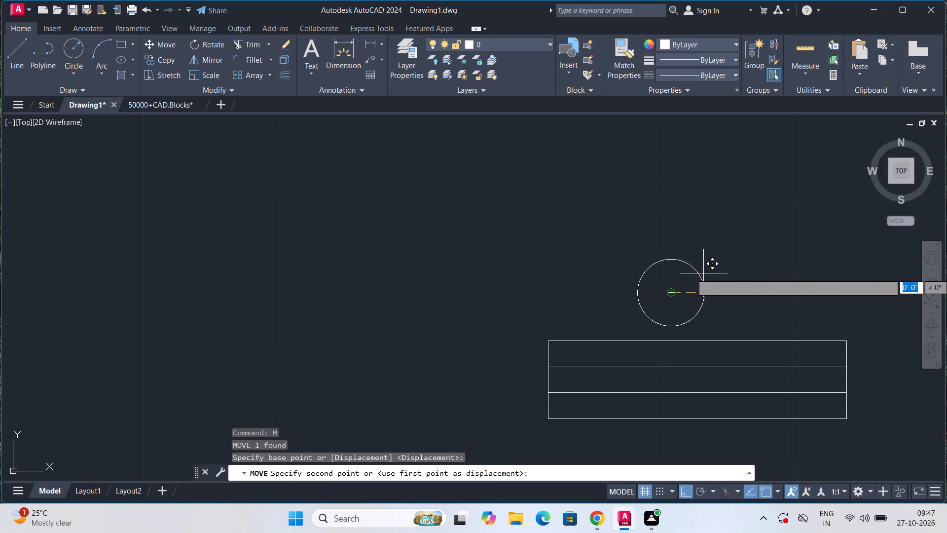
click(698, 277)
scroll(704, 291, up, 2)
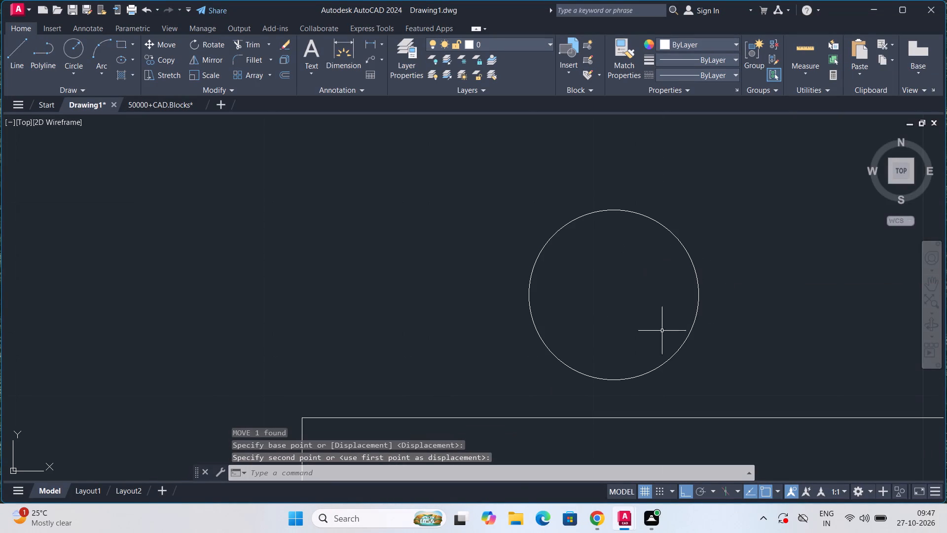
Turn Ortho mode off.
click(680, 495)
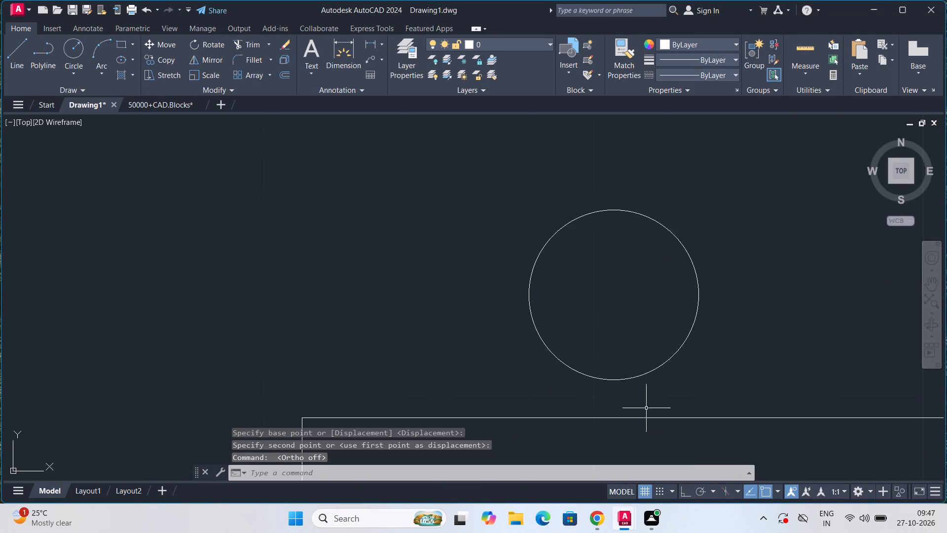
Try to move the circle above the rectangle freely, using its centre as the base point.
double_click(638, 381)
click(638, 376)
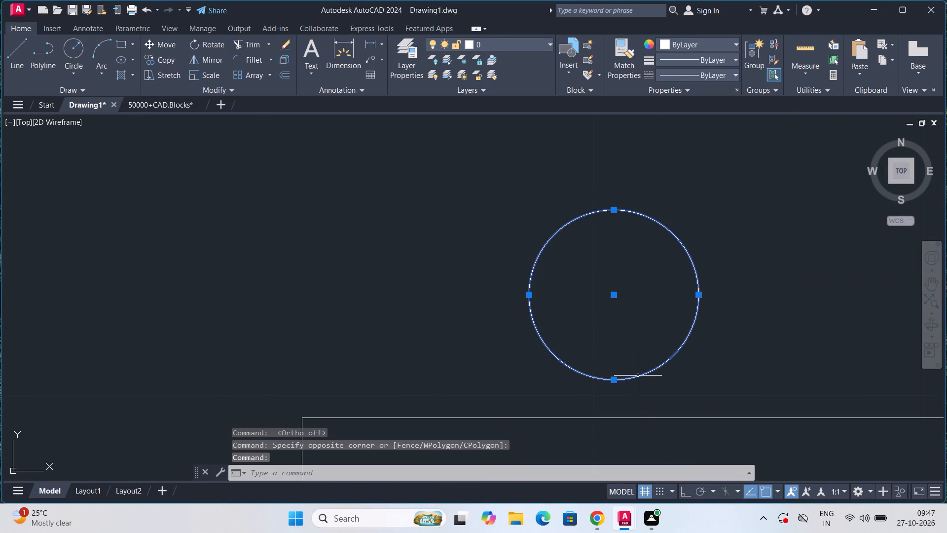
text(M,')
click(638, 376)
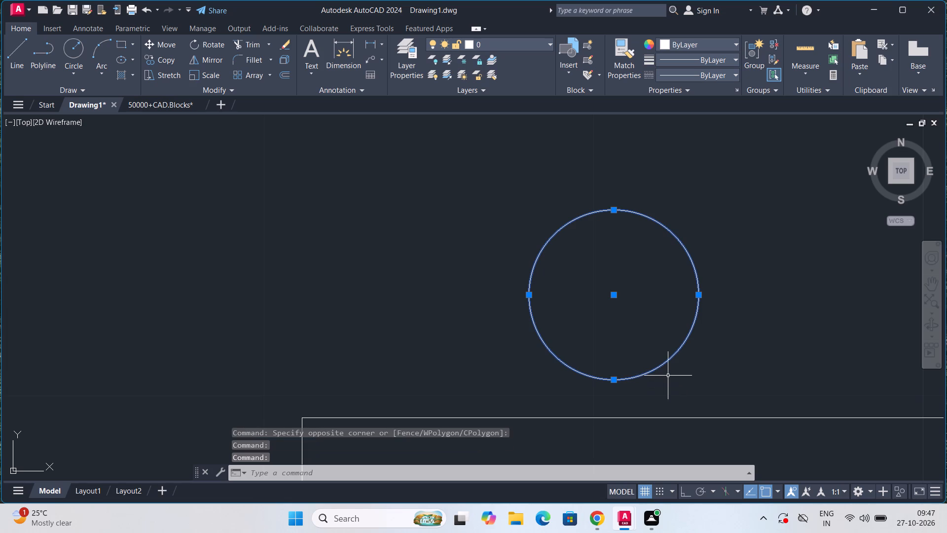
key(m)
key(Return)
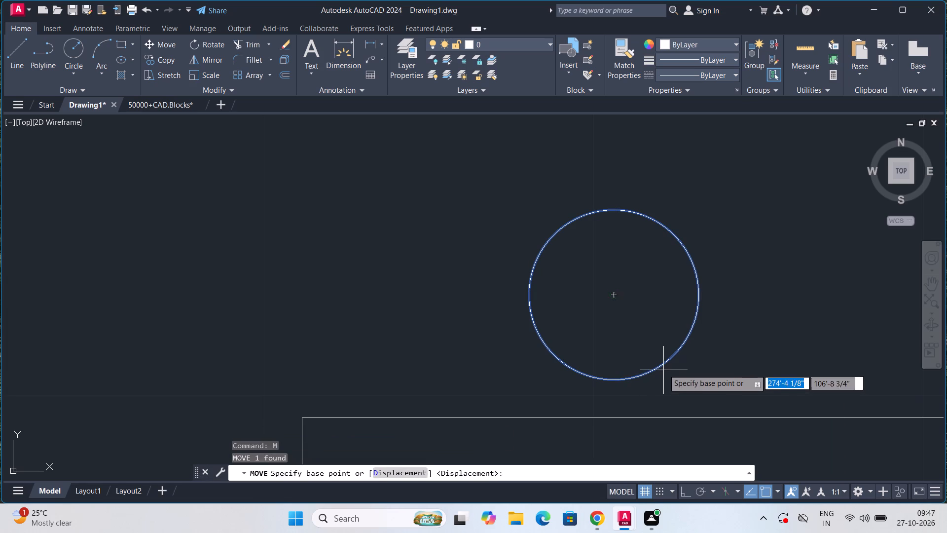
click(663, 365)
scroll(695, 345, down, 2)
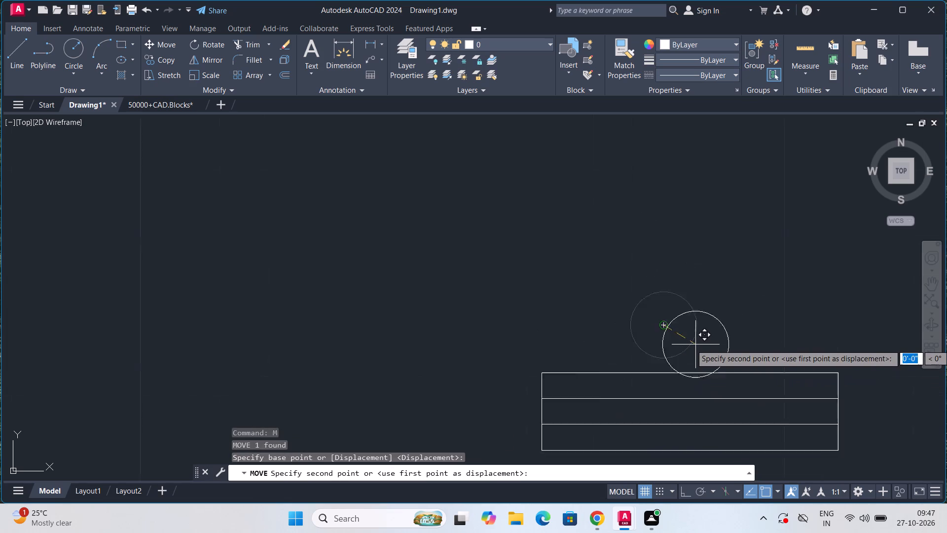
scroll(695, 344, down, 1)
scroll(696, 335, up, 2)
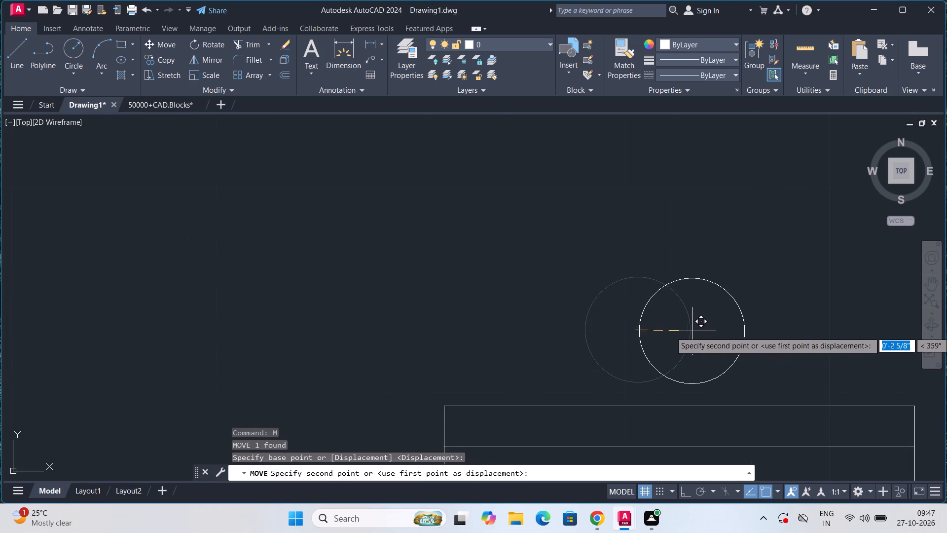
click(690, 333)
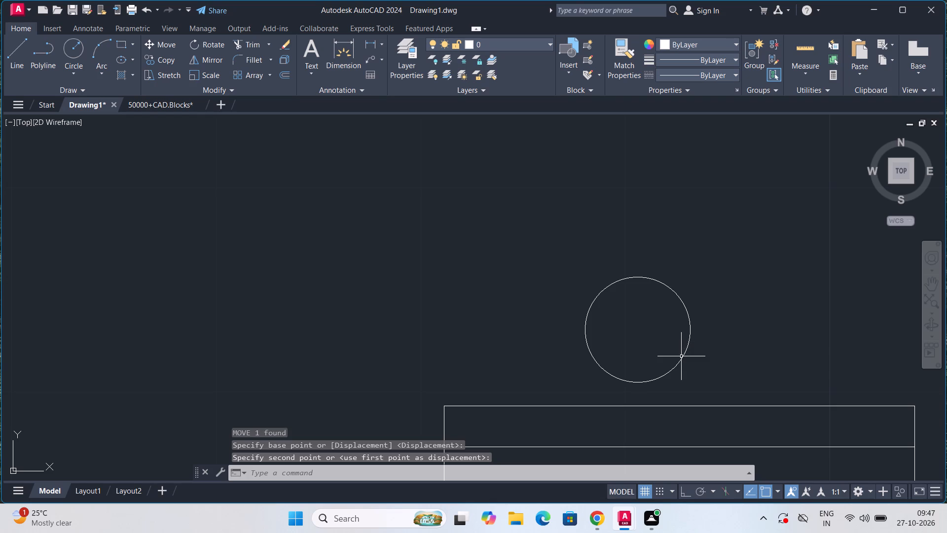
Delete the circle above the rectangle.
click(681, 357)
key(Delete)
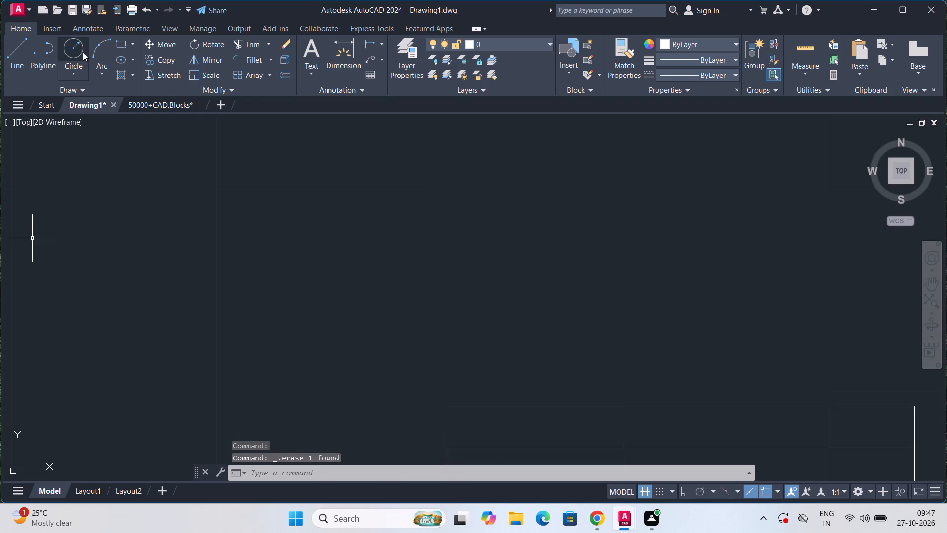
Draw a circle by centre and radius just above the middle of the rectangle's upper edge.
click(83, 52)
scroll(579, 312, down, 2)
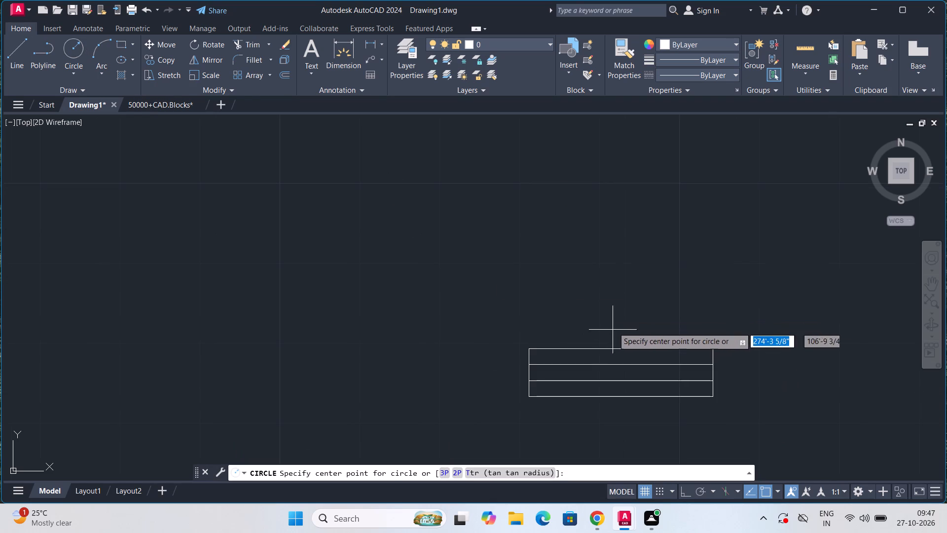
drag(619, 308, 628, 325)
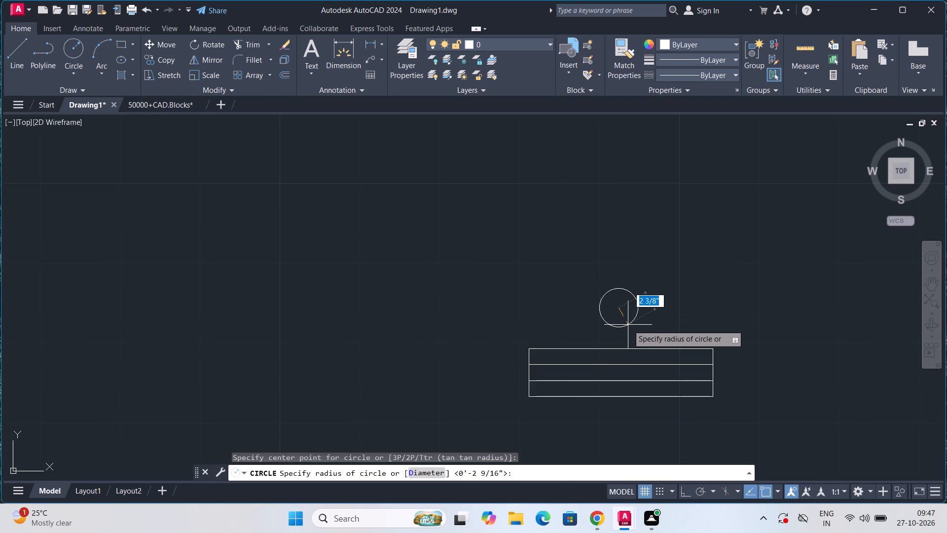
drag(628, 325, 636, 320)
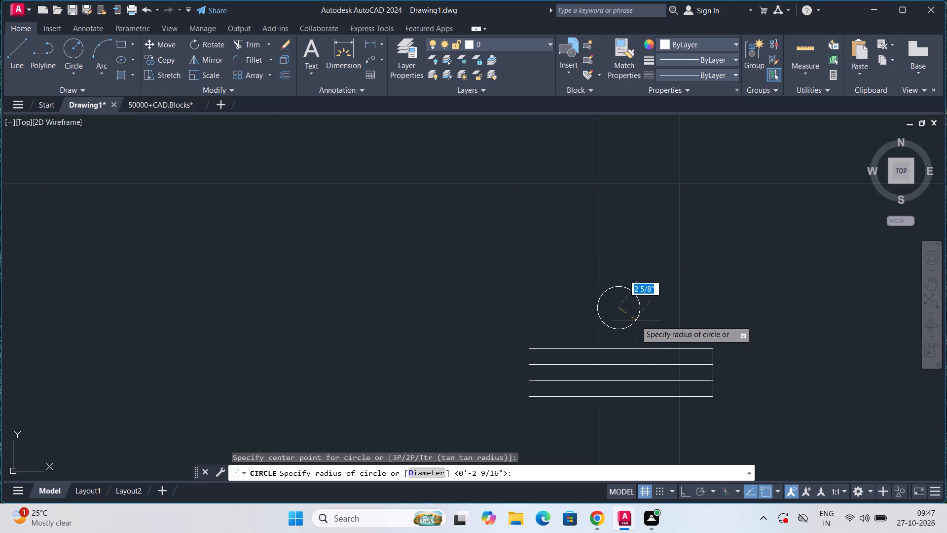
drag(636, 320, 638, 325)
click(638, 325)
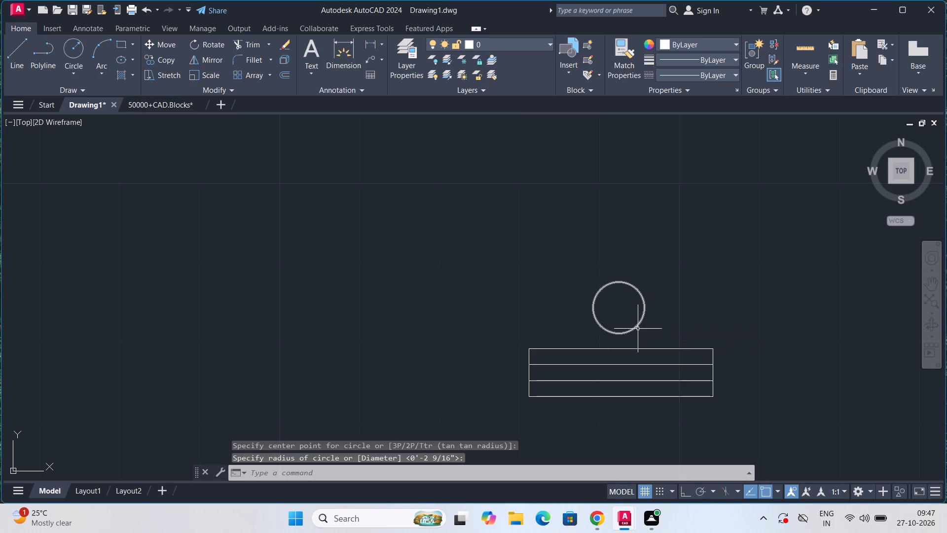
Move the circle slightly east and closer to the rectangle's upper edge.
click(638, 327)
key(m)
key(Return)
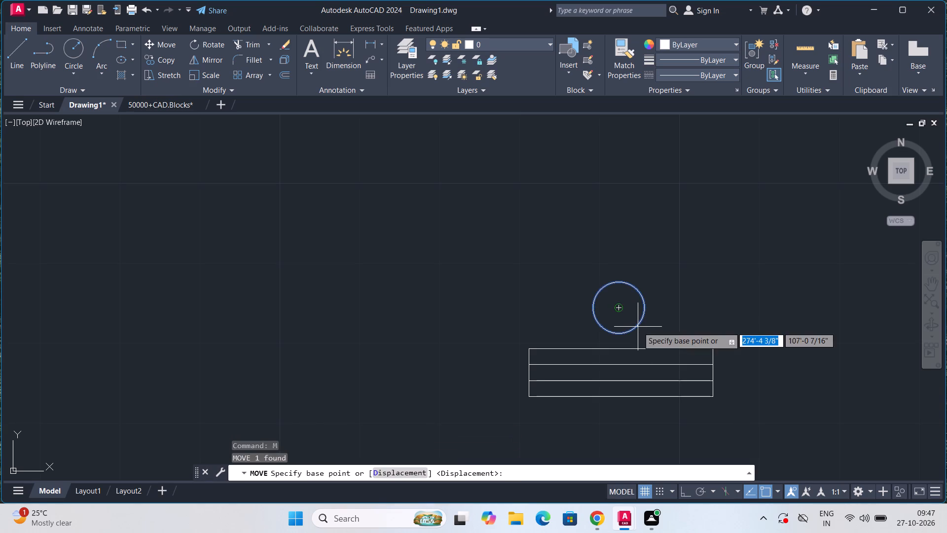
click(638, 327)
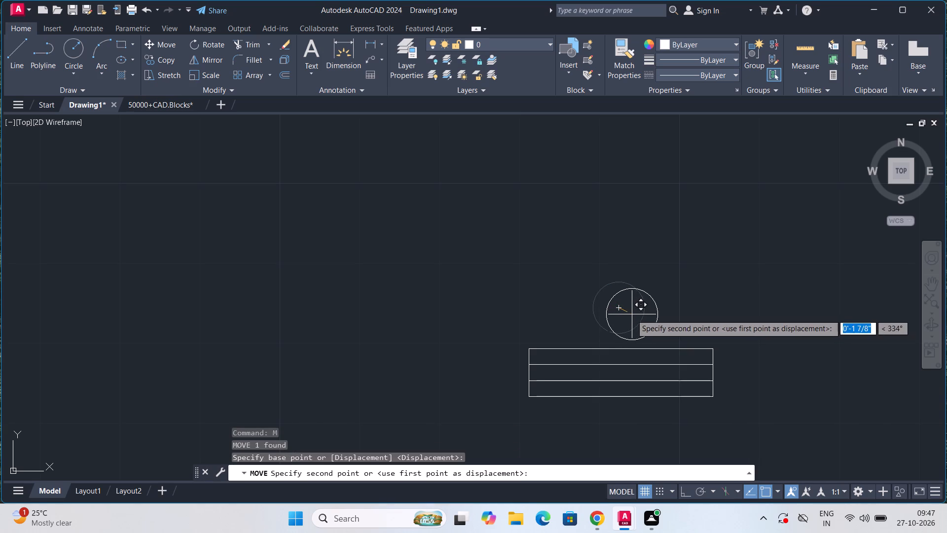
click(629, 314)
scroll(629, 326, up, 3)
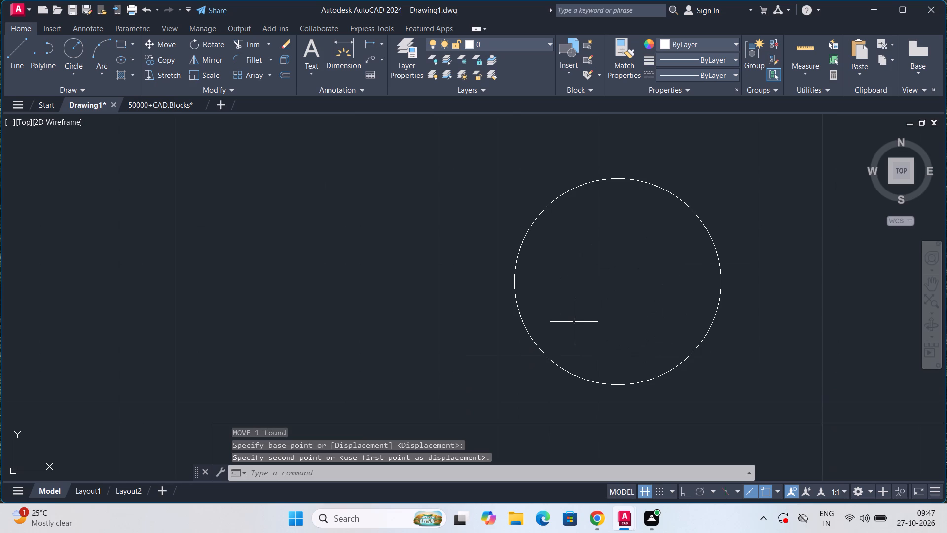
Add the multiline text "V" in Arial, 2 1/2" high, inside the circle.
double_click(309, 64)
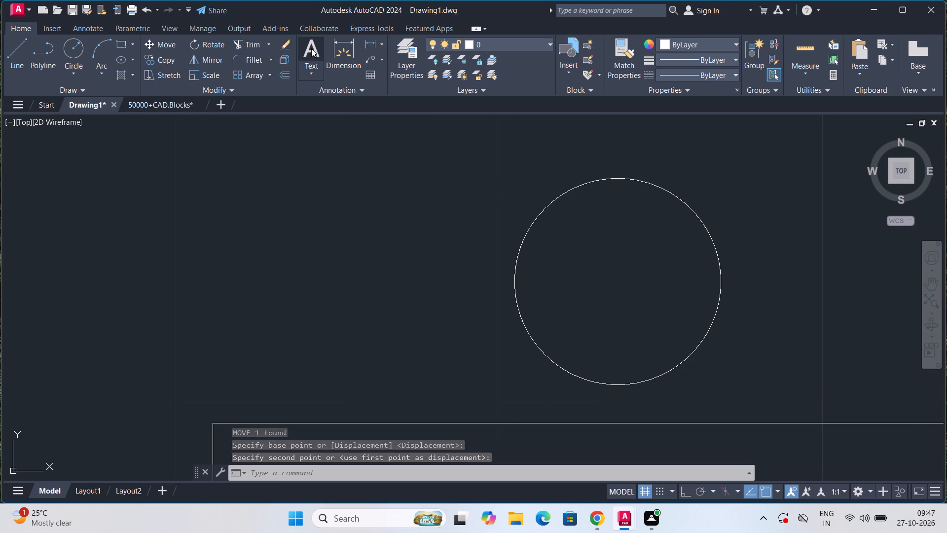
click(311, 48)
double_click(549, 244)
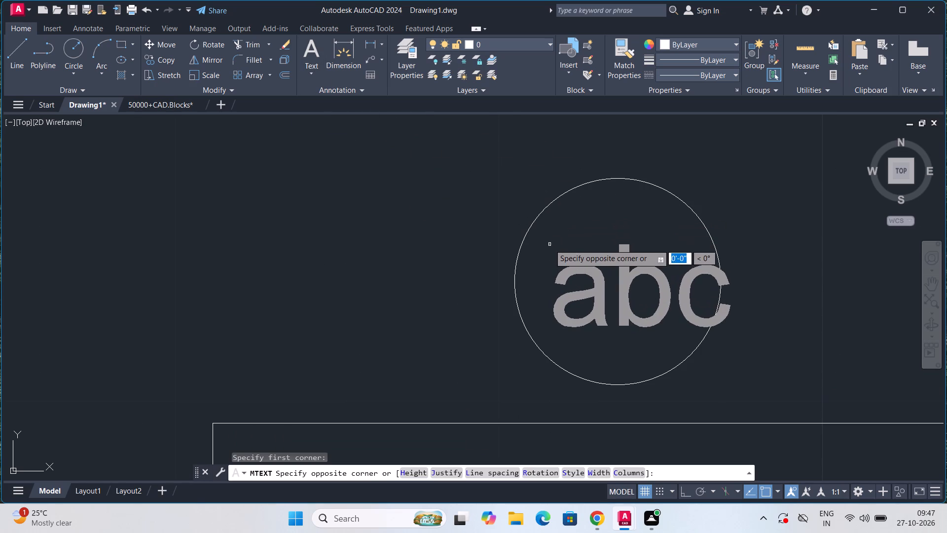
click(549, 244)
key(v)
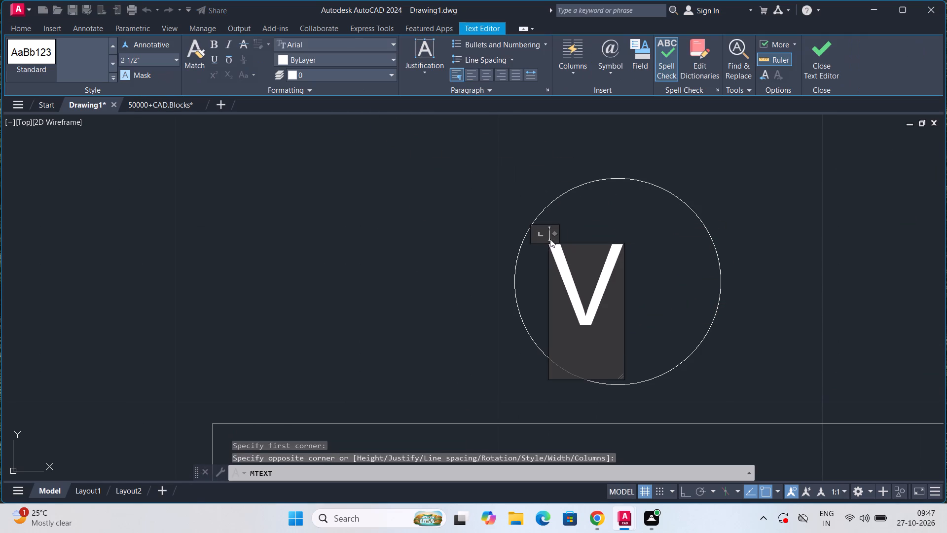
click(630, 219)
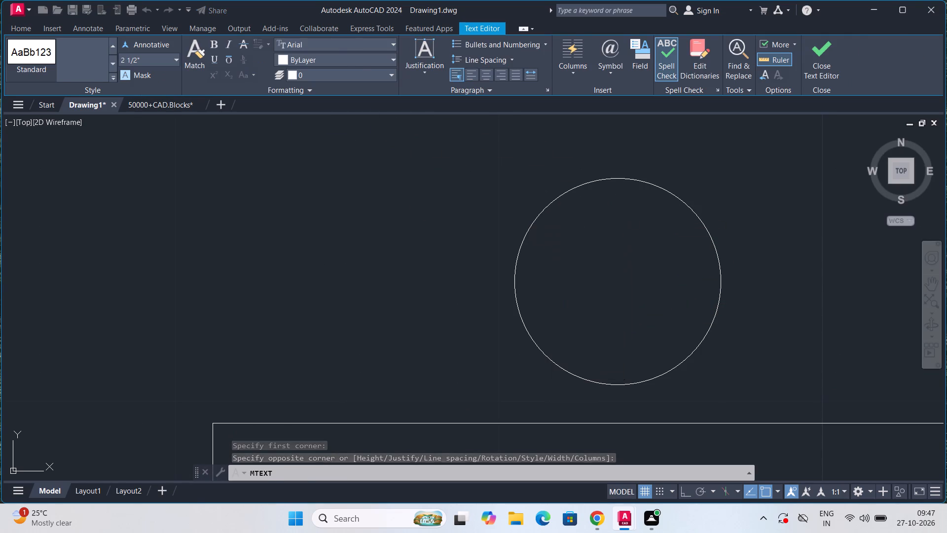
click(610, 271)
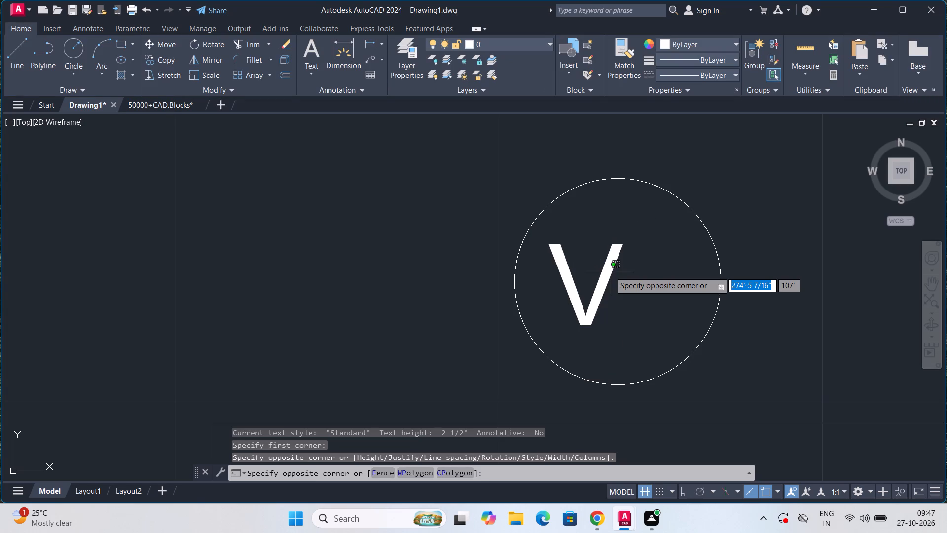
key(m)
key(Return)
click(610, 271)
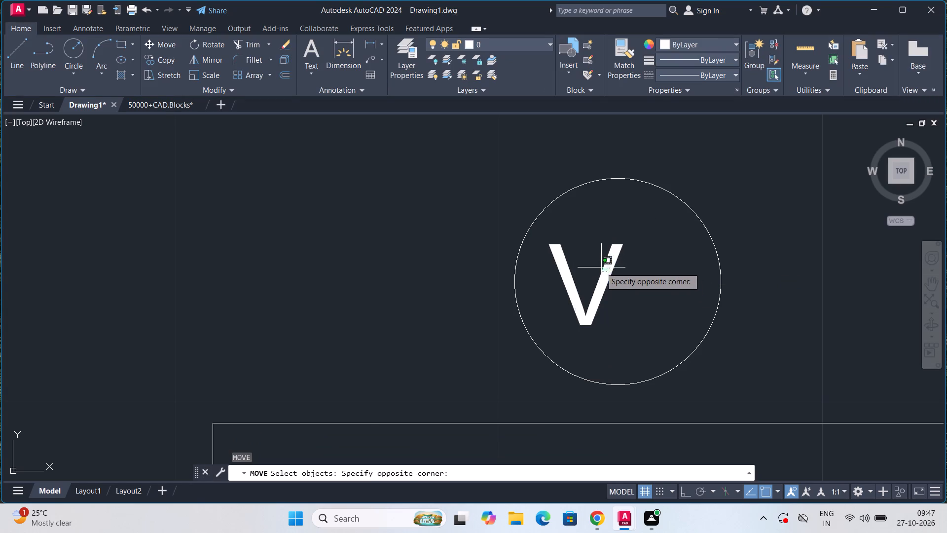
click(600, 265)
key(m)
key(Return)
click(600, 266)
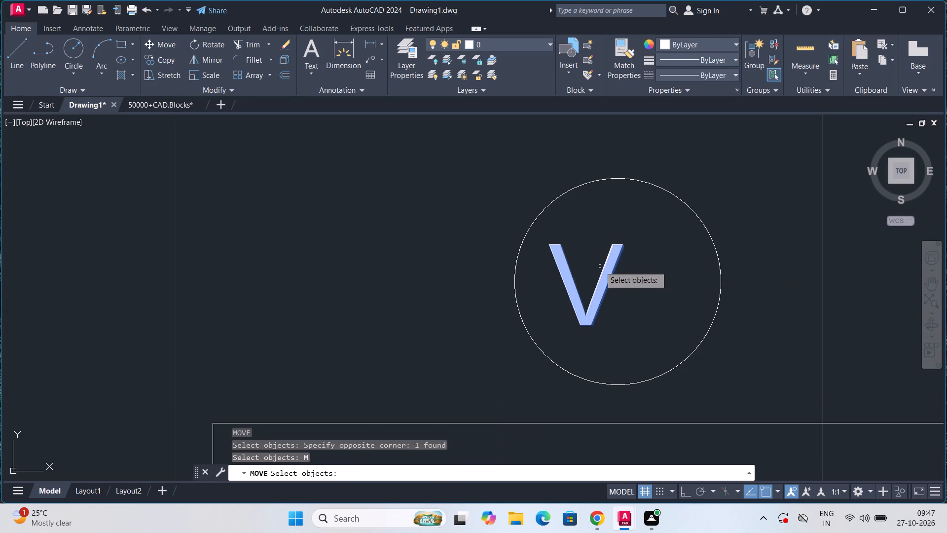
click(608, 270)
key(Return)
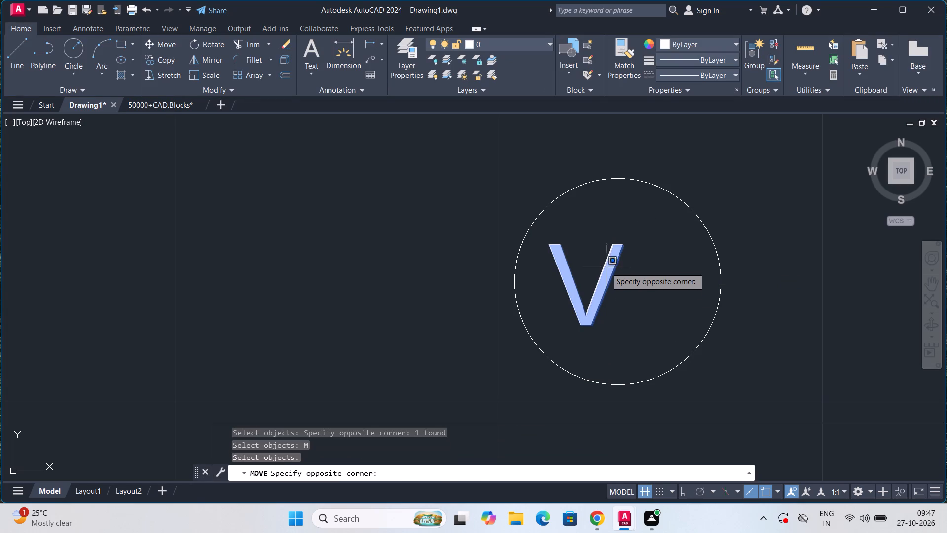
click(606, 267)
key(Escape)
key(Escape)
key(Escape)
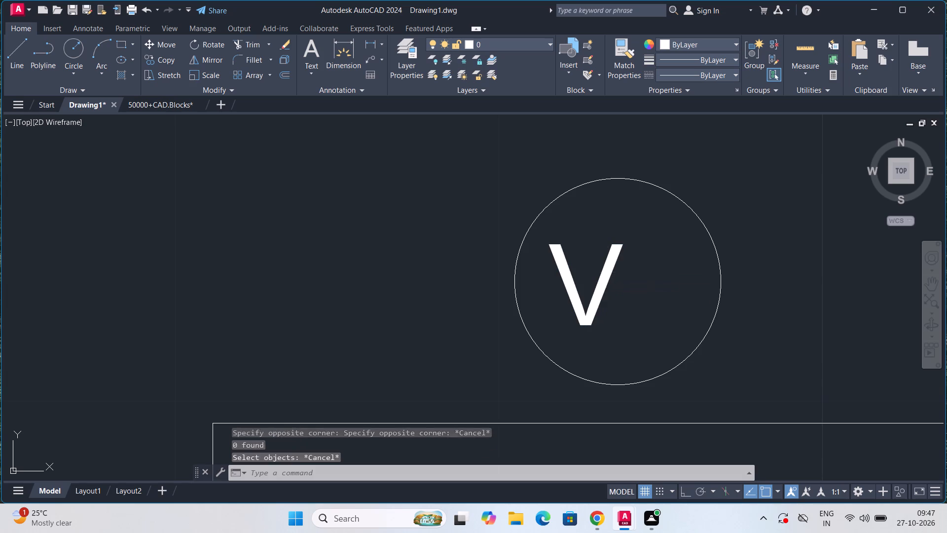
Move the letter "V" to the middle of the circle.
key(m)
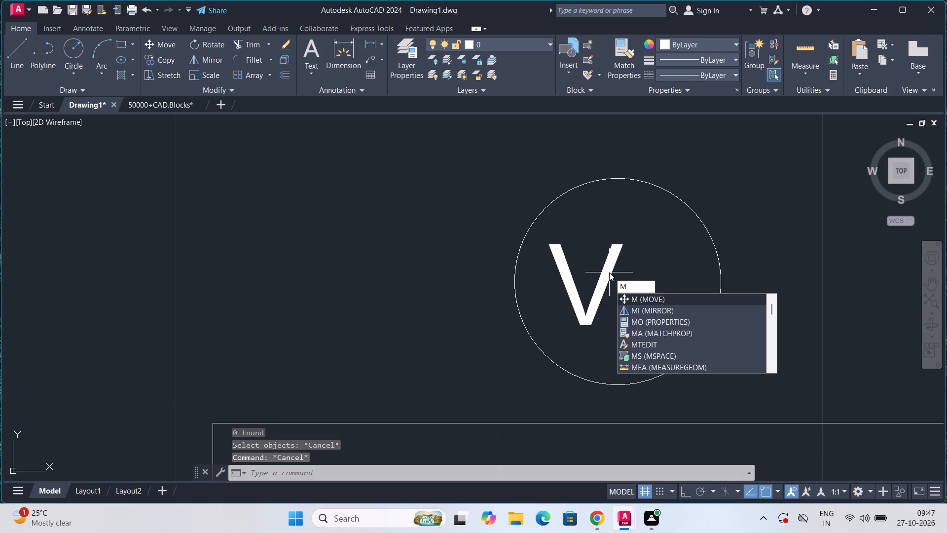
key(Return)
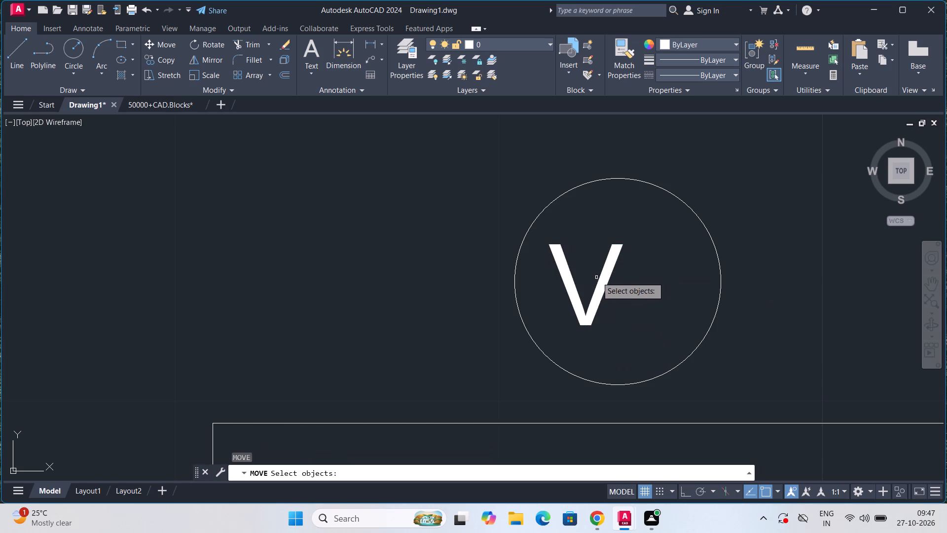
click(602, 272)
key(Return)
click(602, 272)
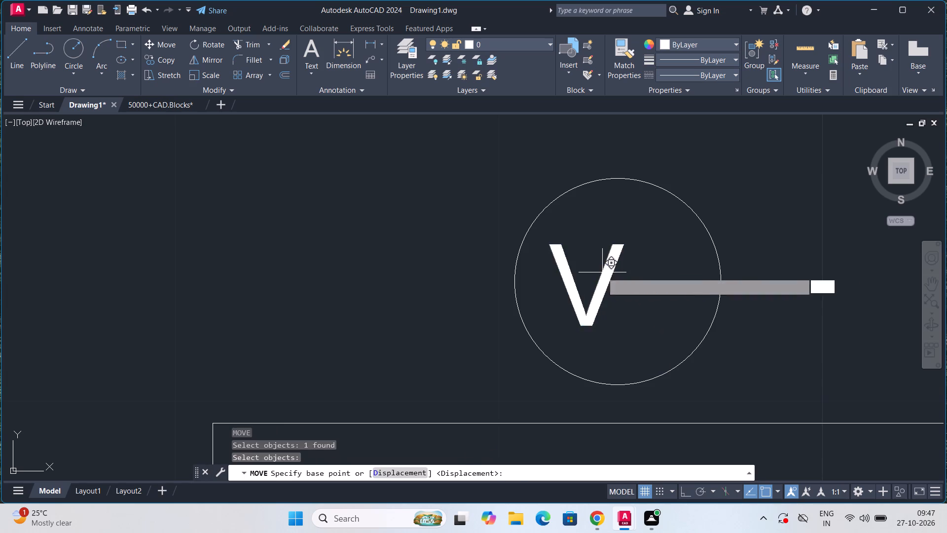
click(631, 275)
scroll(631, 275, down, 4)
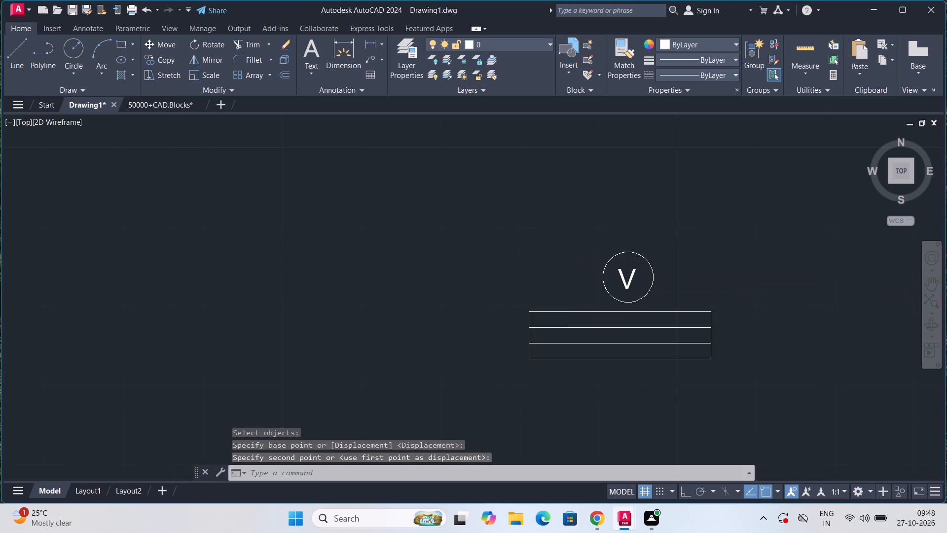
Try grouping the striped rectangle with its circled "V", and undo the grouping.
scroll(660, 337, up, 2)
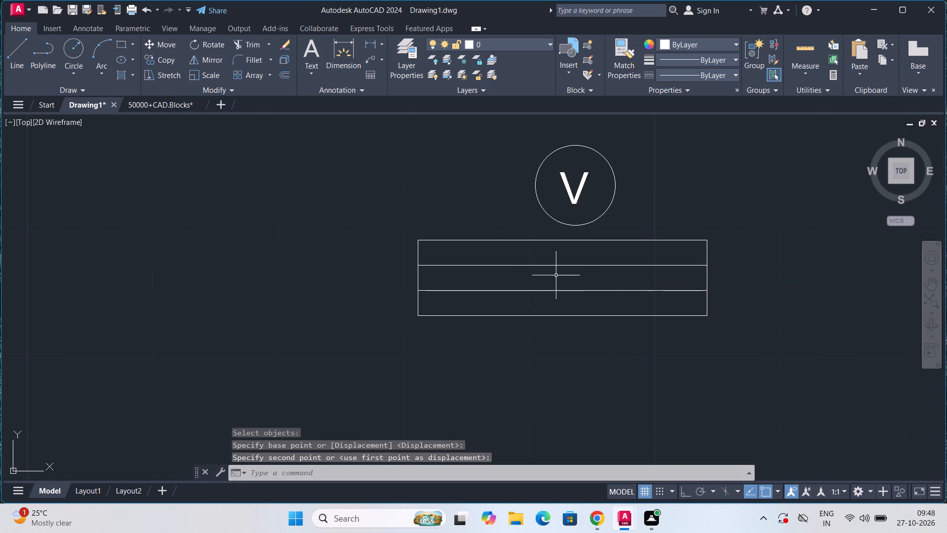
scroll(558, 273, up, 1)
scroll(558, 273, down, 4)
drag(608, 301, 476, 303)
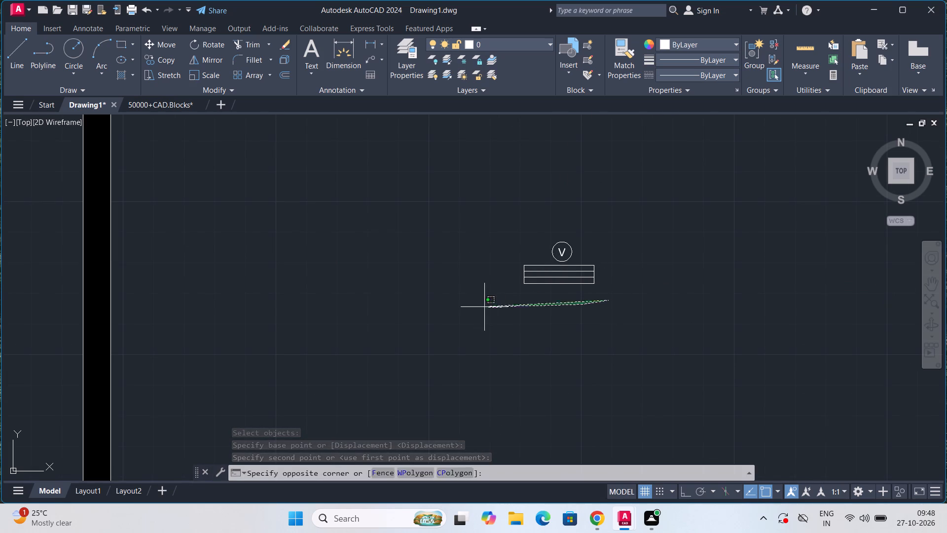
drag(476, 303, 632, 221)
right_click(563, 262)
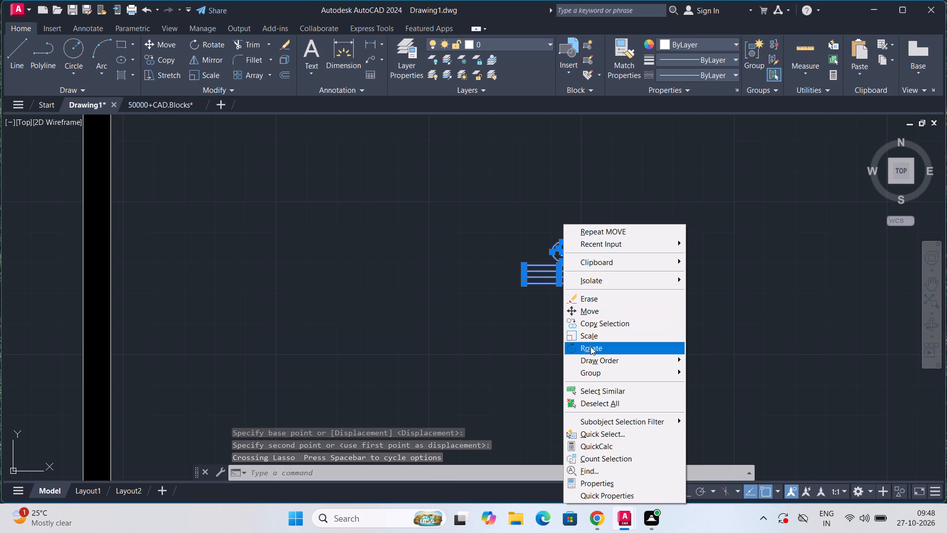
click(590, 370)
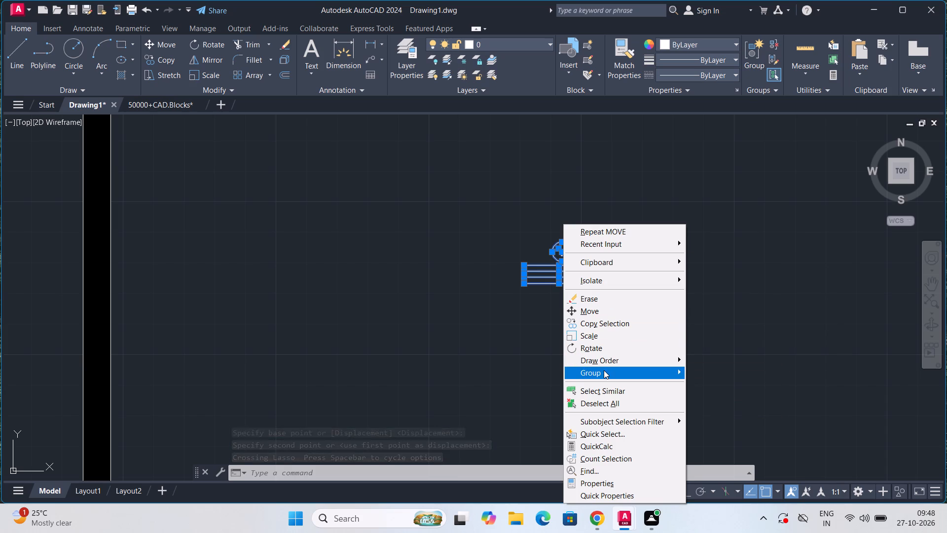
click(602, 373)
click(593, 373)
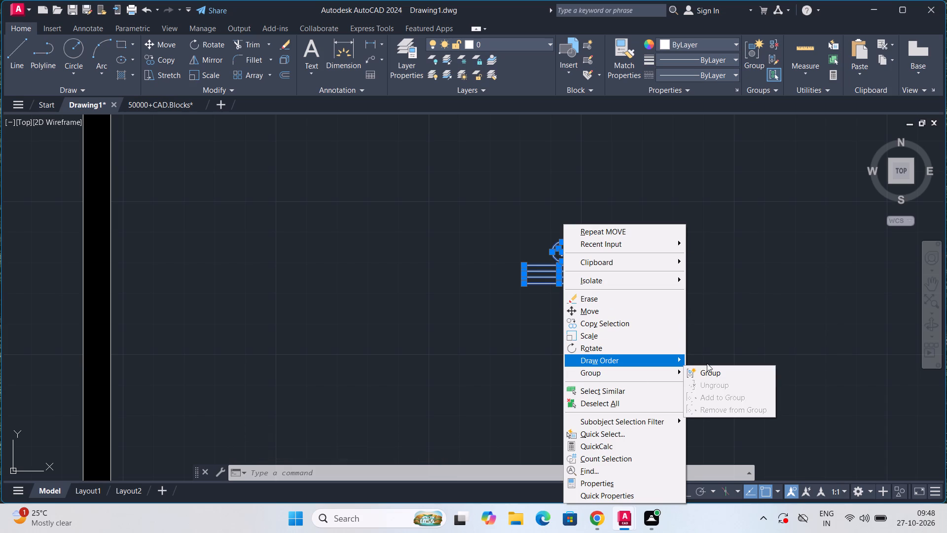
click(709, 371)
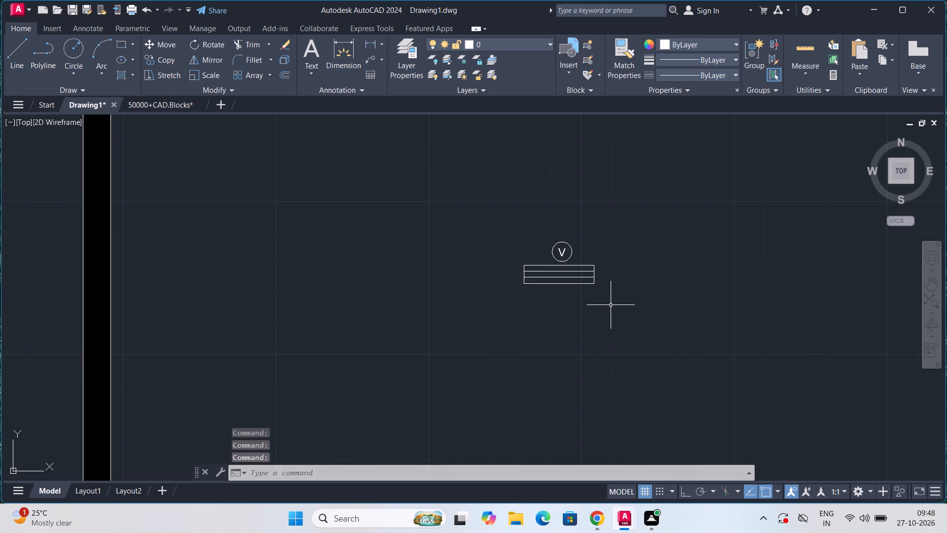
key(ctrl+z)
Group the rectangle's four horizontal lines with the circle and the letter "V".
scroll(611, 305, up, 3)
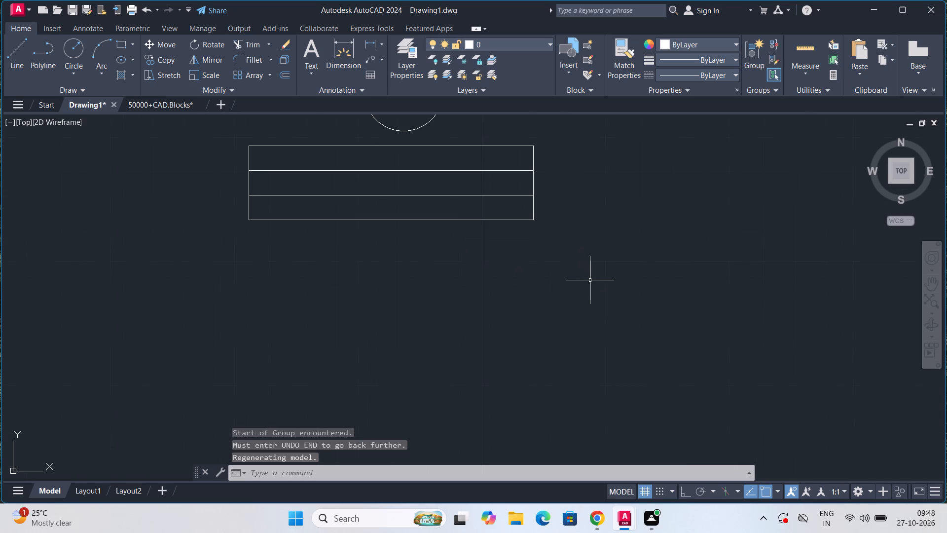
middle_drag(586, 274, 616, 378)
drag(614, 372, 426, 228)
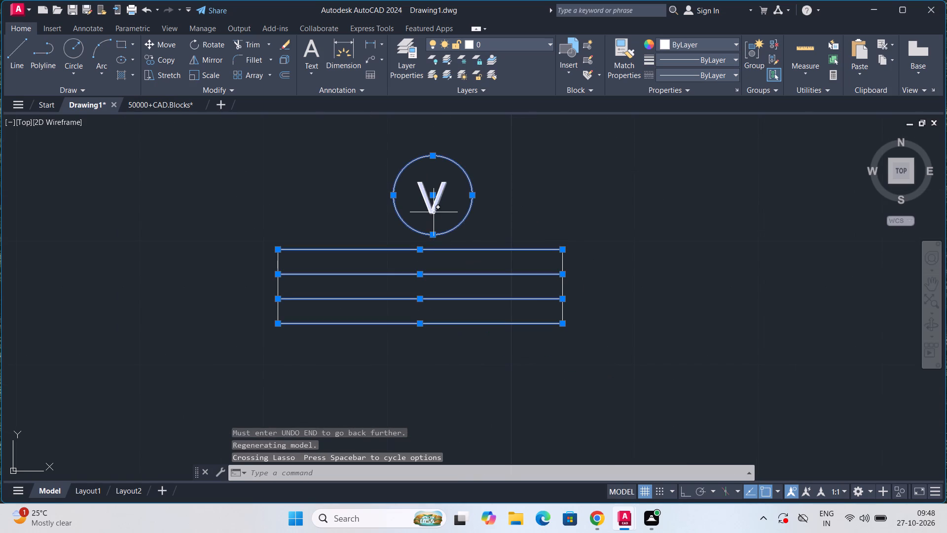
click(435, 207)
right_click(435, 207)
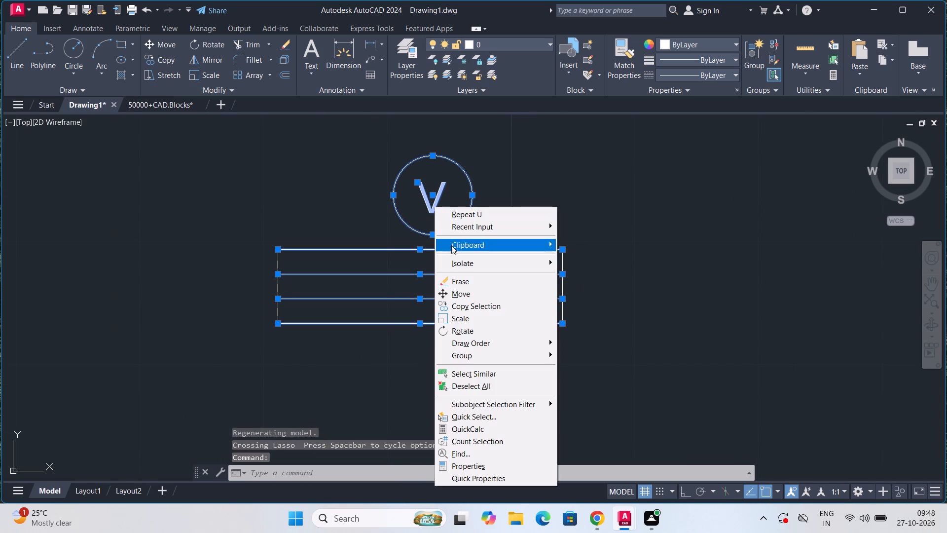
click(463, 356)
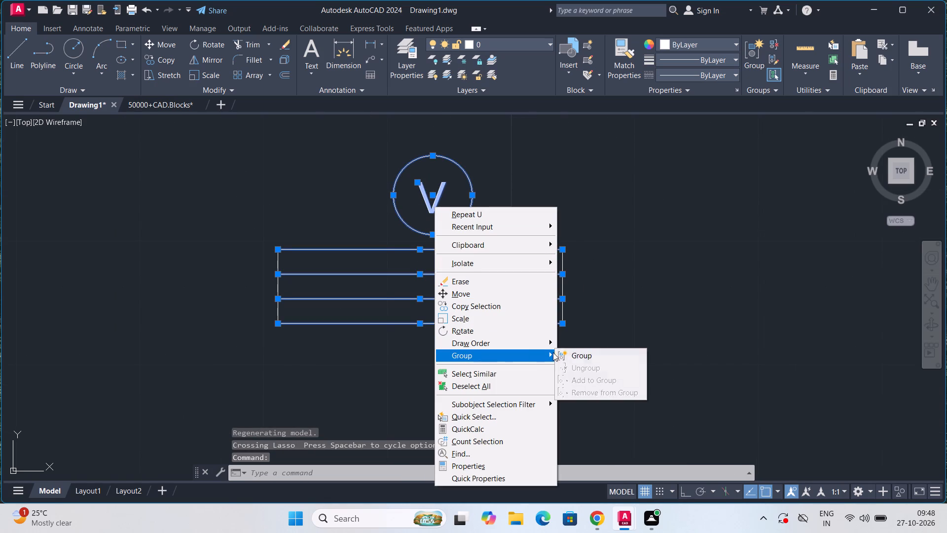
click(583, 355)
Convert the grouped lines, circle and letter into a block named "V", measured in inches.
click(445, 233)
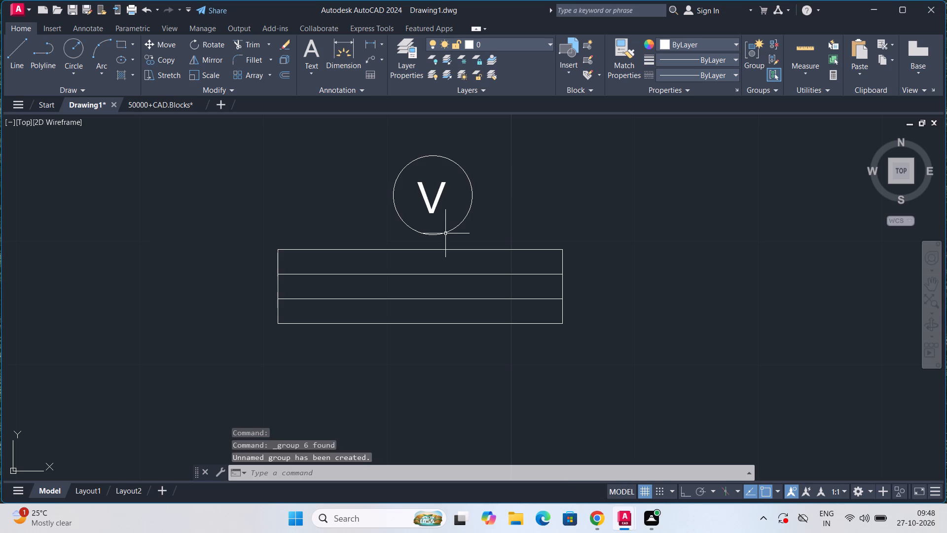
right_click(445, 233)
key(Escape)
key(b)
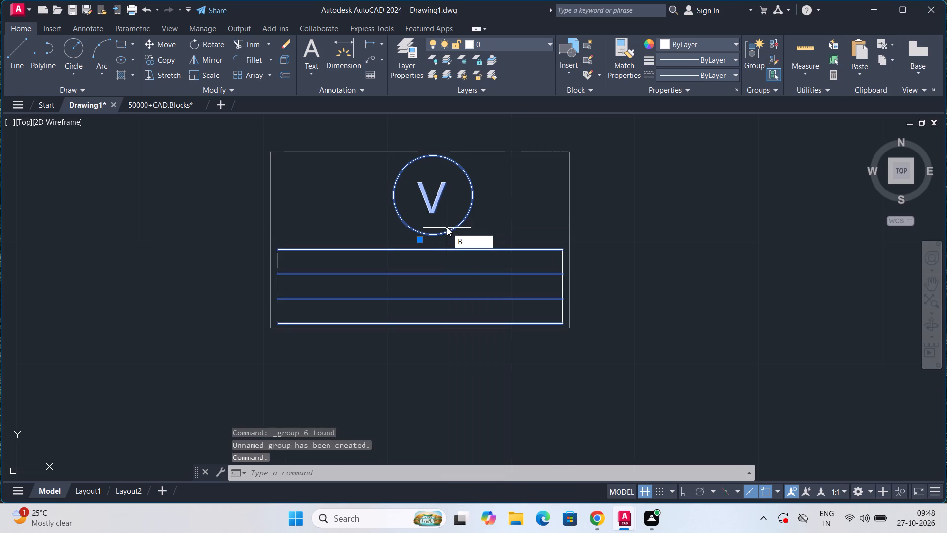
key(Return)
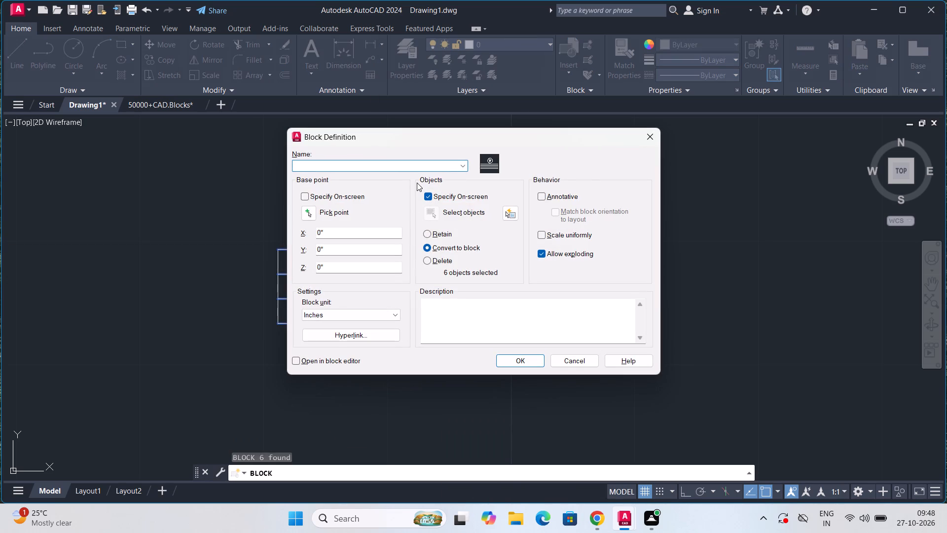
key(v)
click(502, 360)
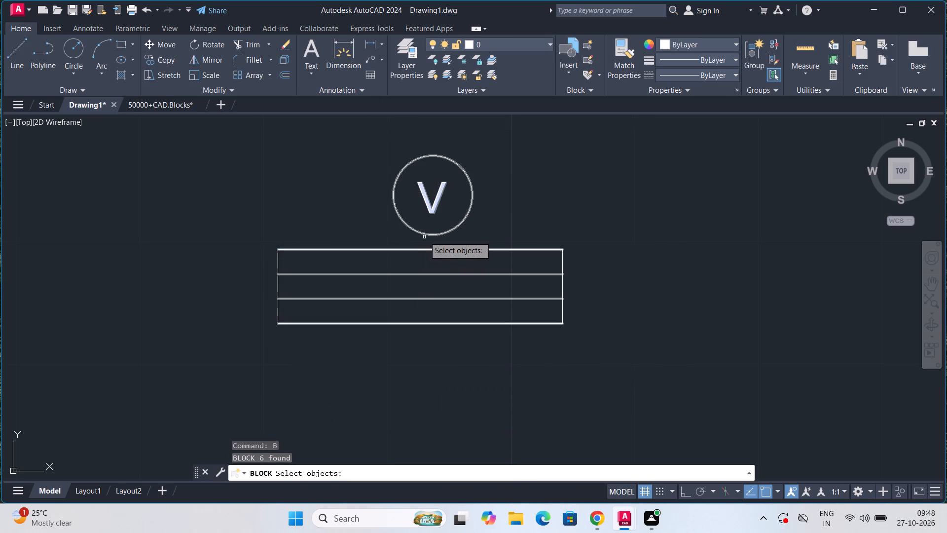
click(424, 236)
key(Return)
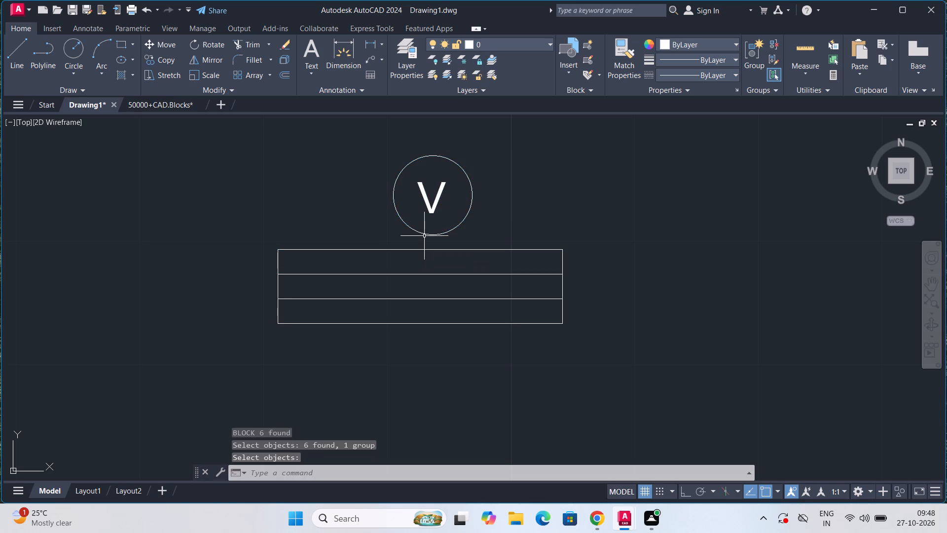
Define a block named "V1" from the "V" block and the rectangle's two short vertical sides.
click(502, 250)
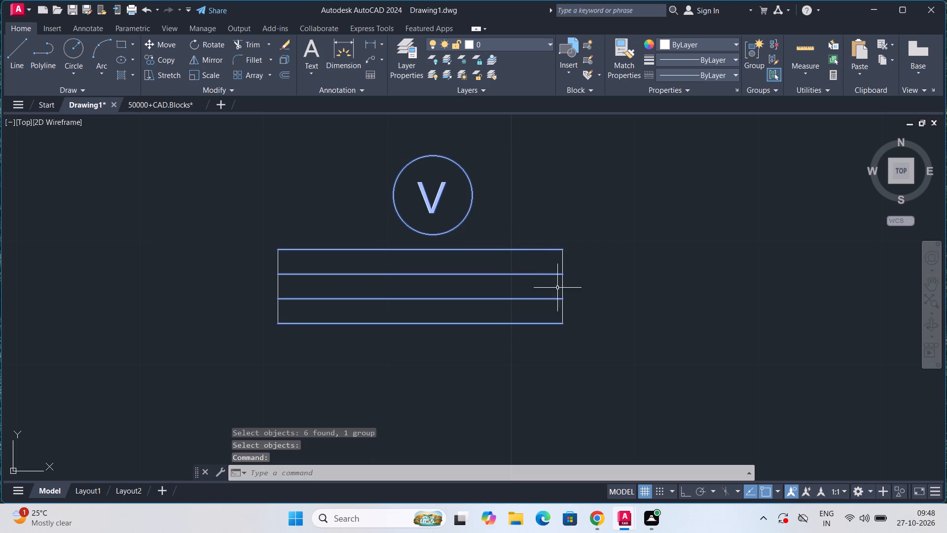
click(564, 292)
click(276, 291)
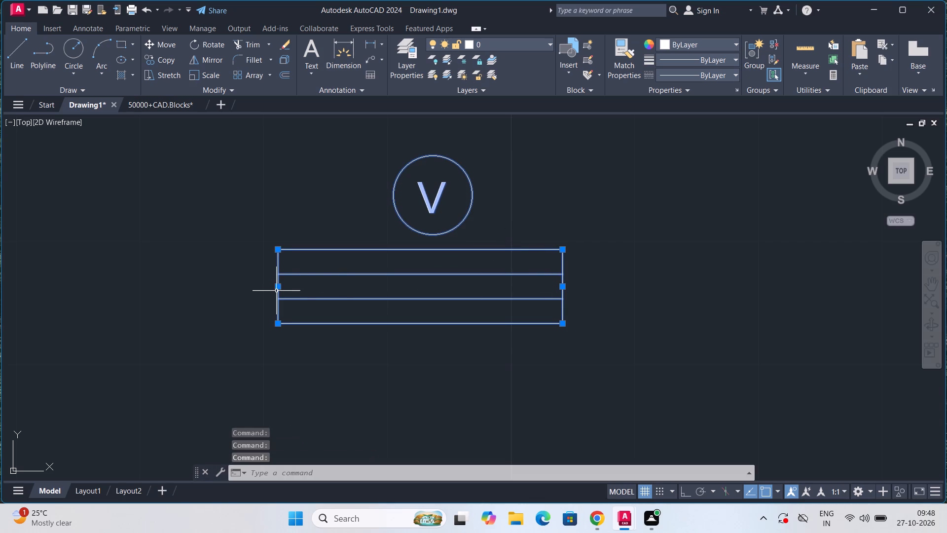
key(b)
key(Return)
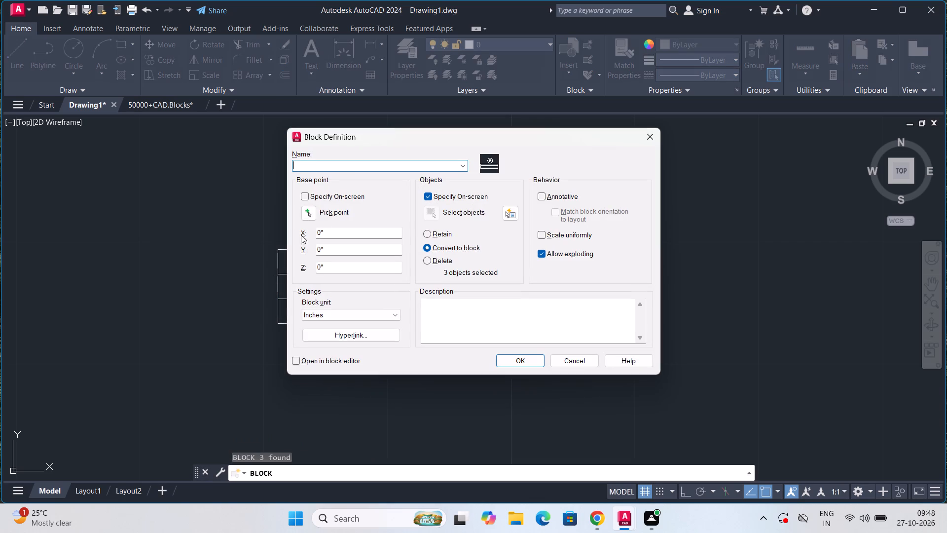
key(v)
key(1)
click(499, 354)
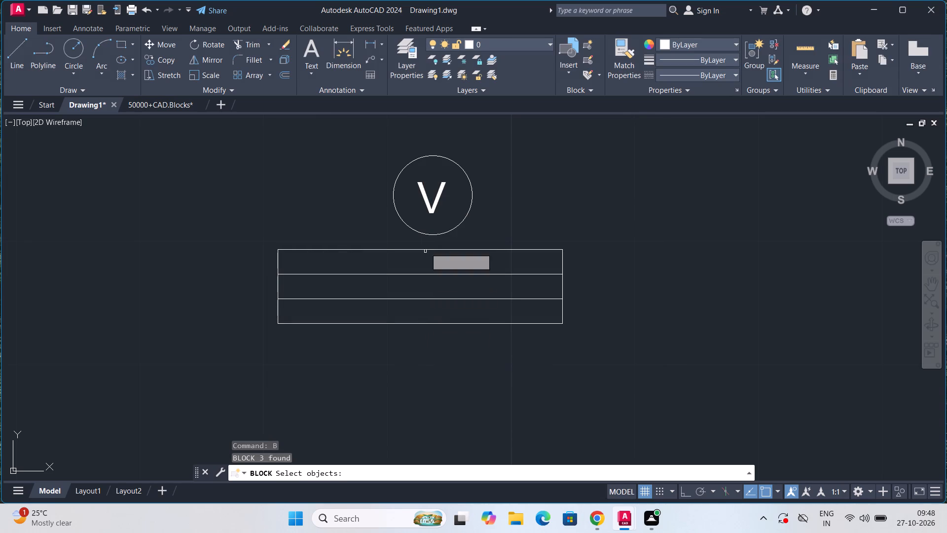
click(417, 231)
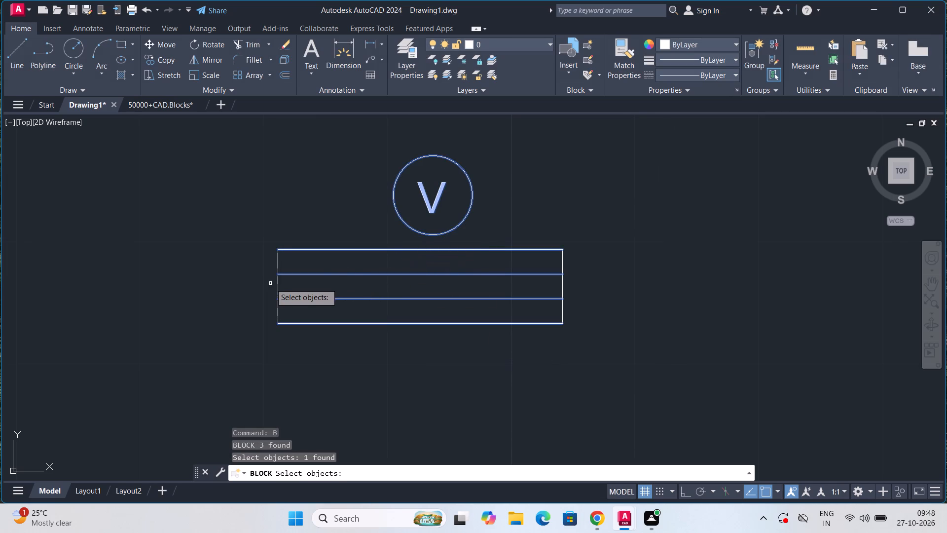
click(276, 283)
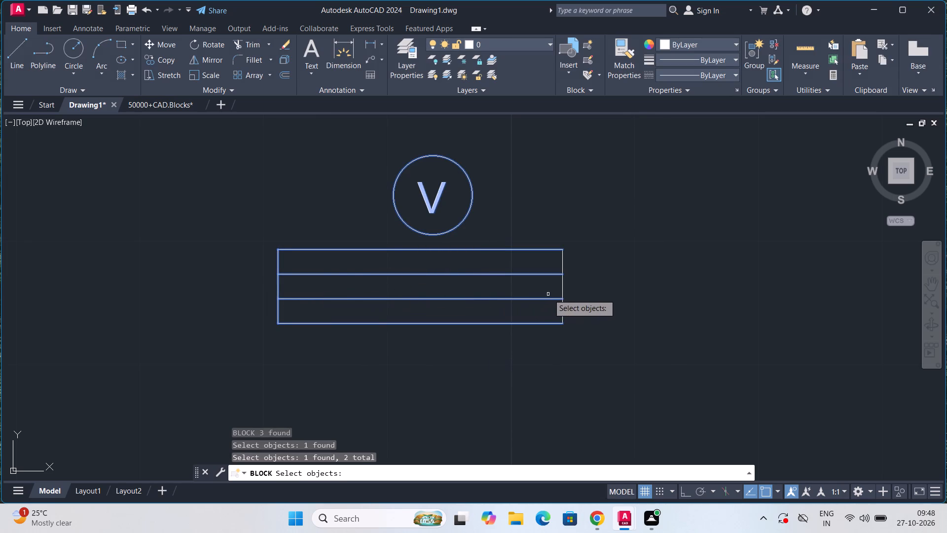
click(564, 286)
click(564, 286)
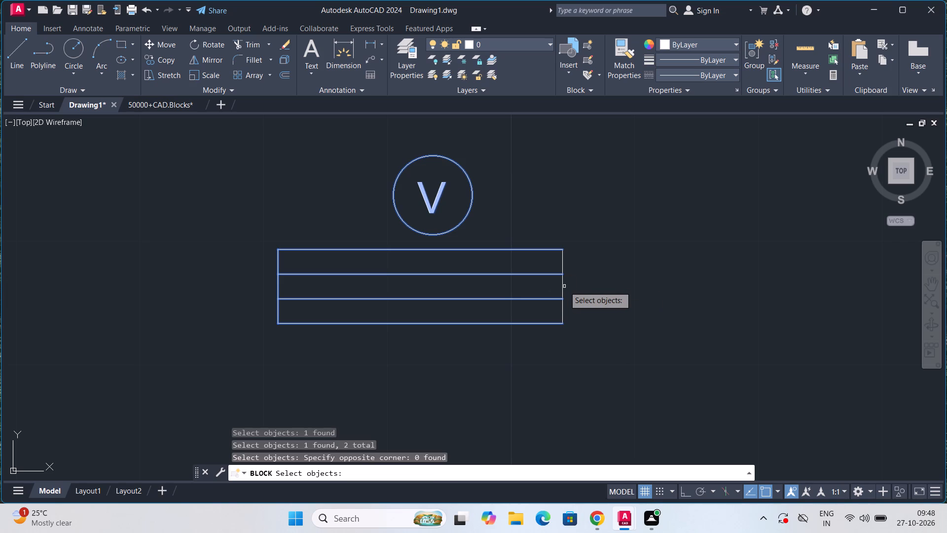
click(563, 290)
key(Return)
Move the "V1" block into the outer wall of the 7' x 4' toilet between M Bedroom and C Bedroom.
scroll(348, 270, down, 3)
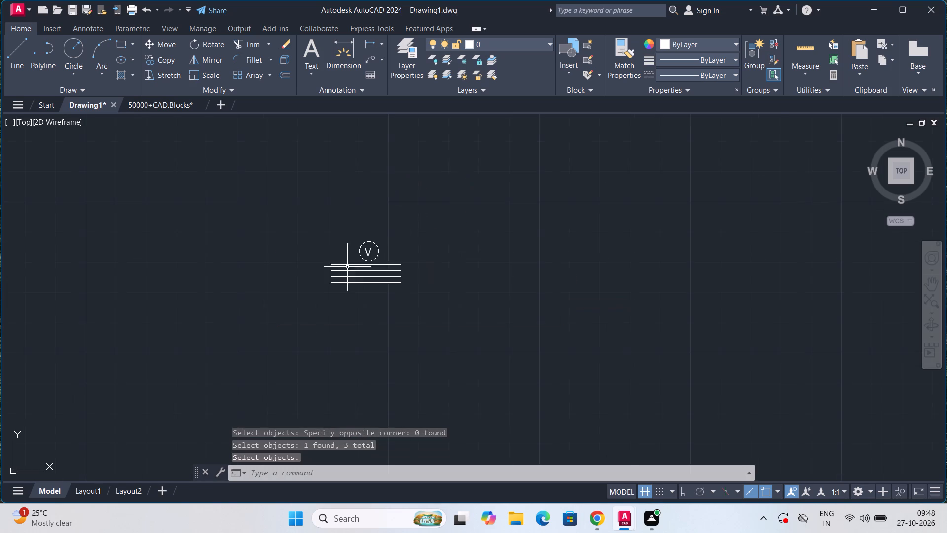
click(366, 269)
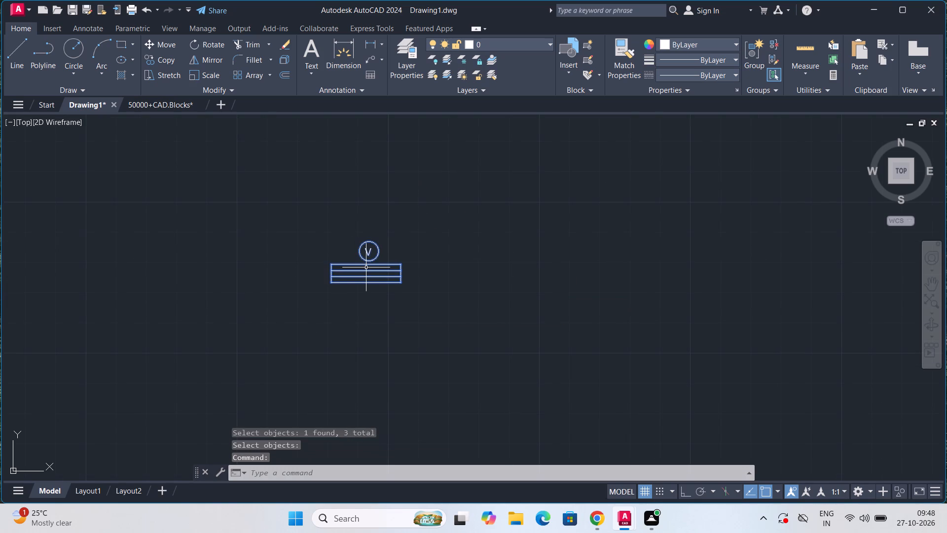
key(m)
key(Return)
scroll(364, 257, down, 3)
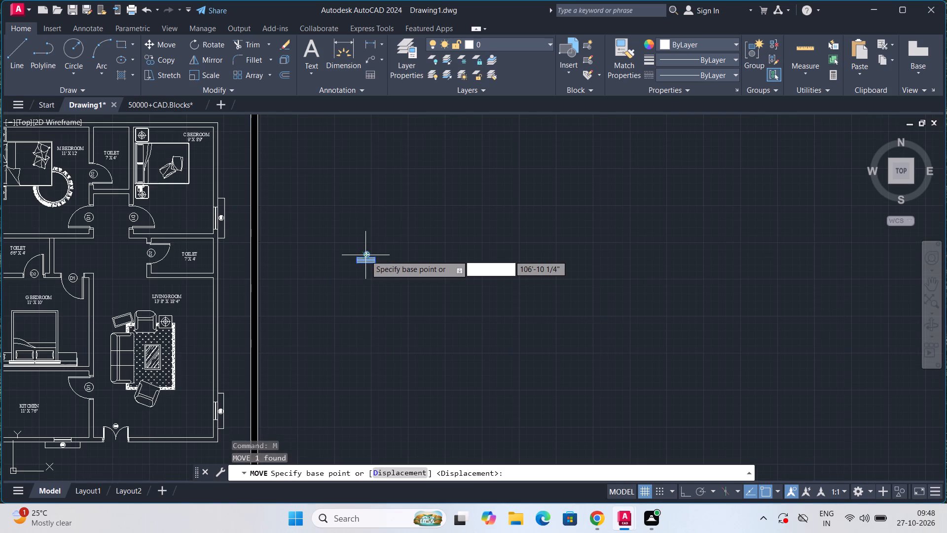
click(365, 255)
scroll(233, 232, down, 2)
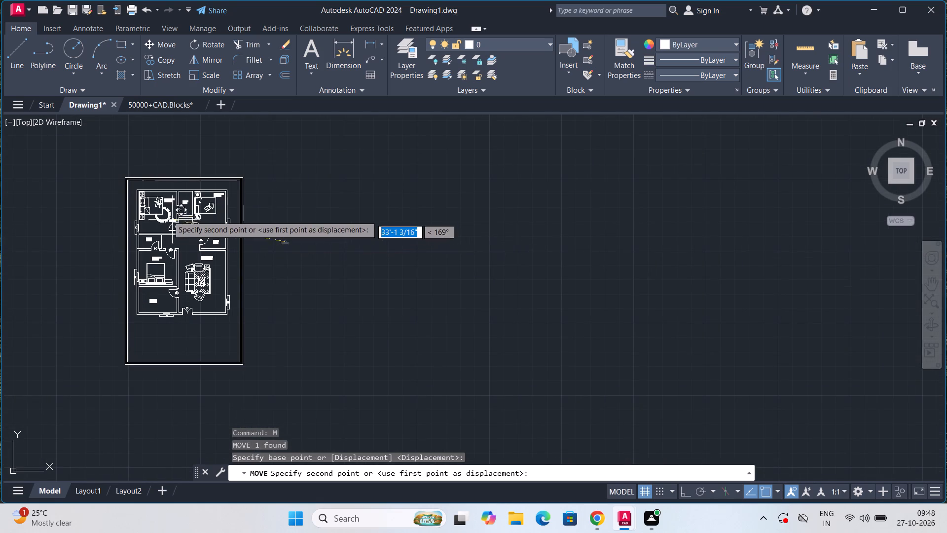
middle_drag(168, 208, 263, 226)
scroll(264, 226, up, 3)
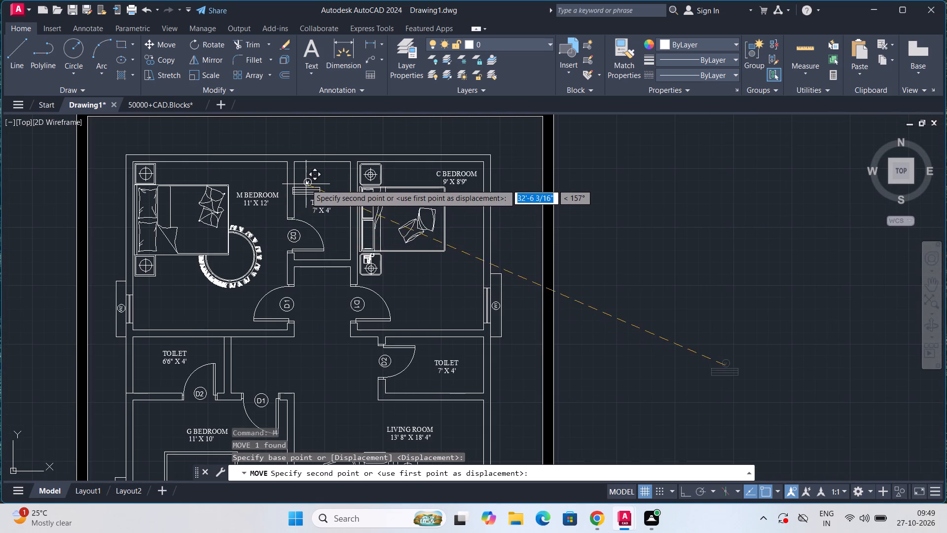
scroll(306, 184, up, 2)
middle_drag(315, 172, 315, 240)
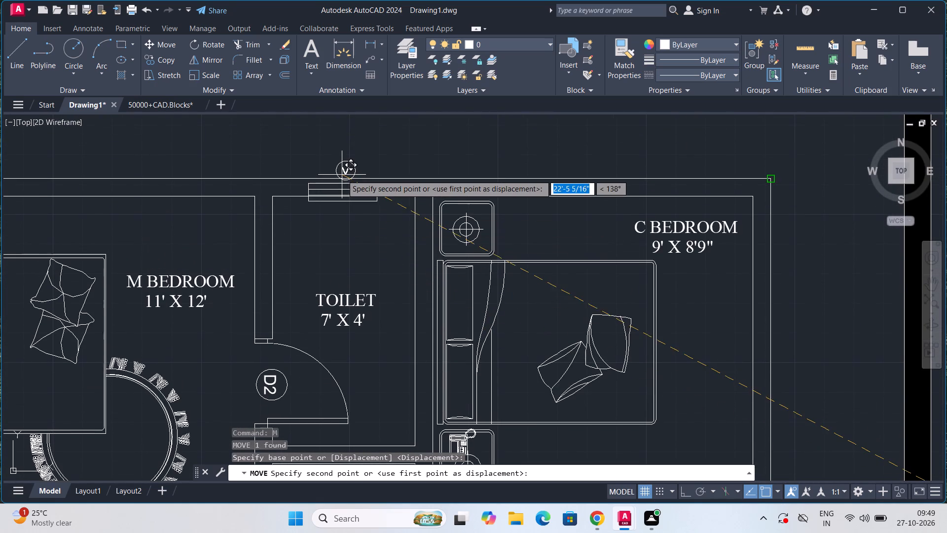
scroll(341, 168, up, 3)
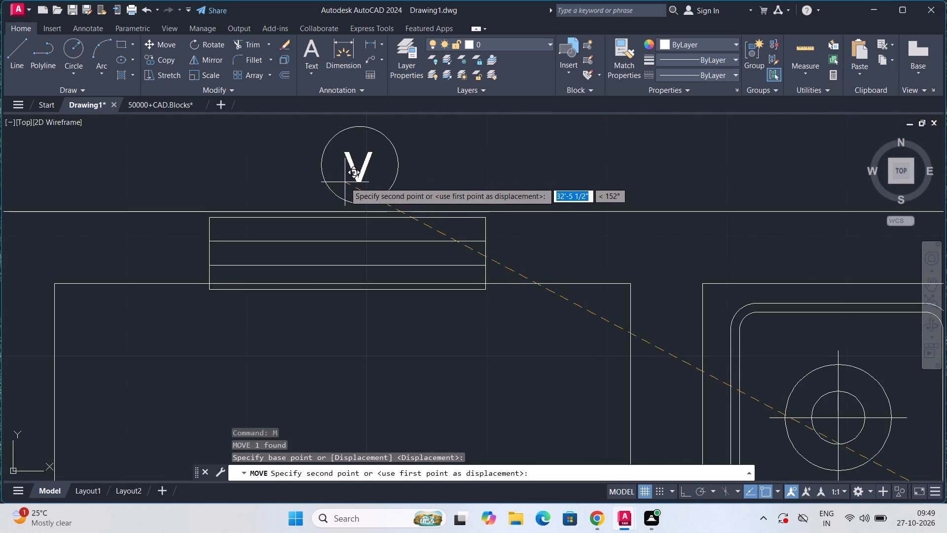
click(347, 176)
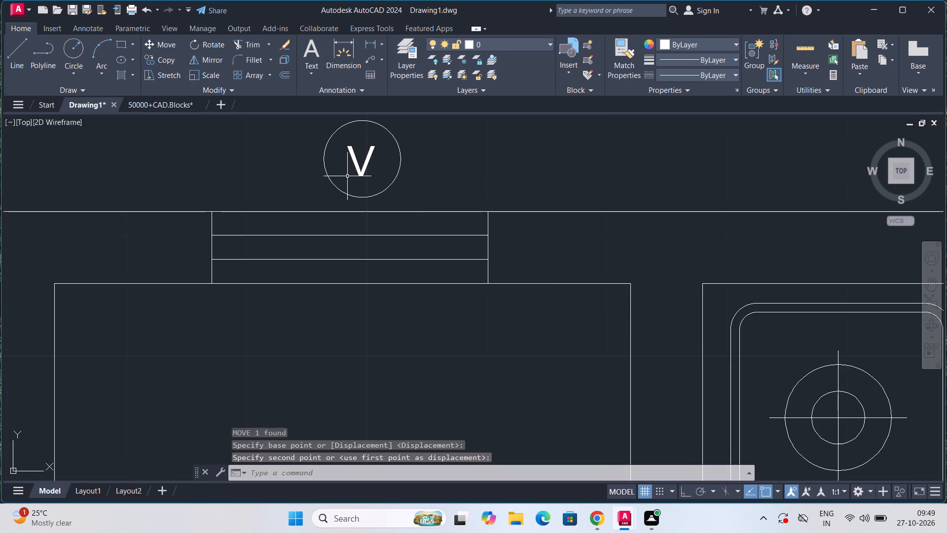
Copy the "V1" block from the 7' x 4' toilet between the bedrooms to the outer wall of the 6'6" x 4' toilet.
scroll(347, 176, down, 2)
middle_drag(330, 269, 383, 180)
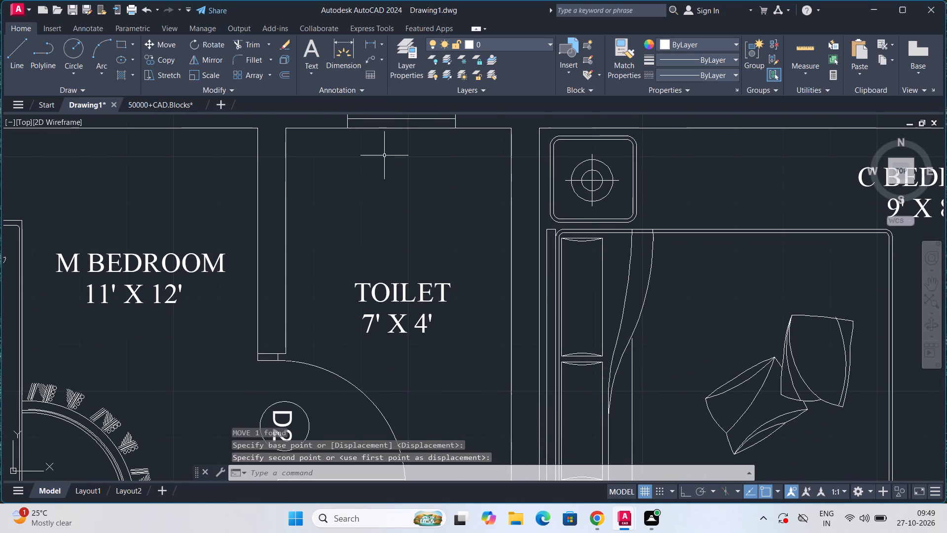
scroll(385, 132, up, 3)
middle_drag(296, 165, 343, 251)
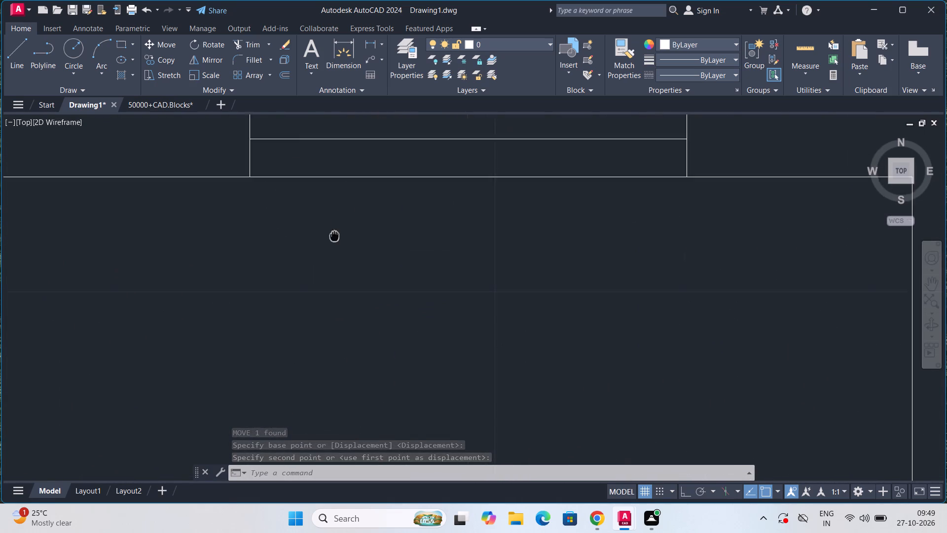
middle_drag(343, 251, 393, 304)
text(CO)
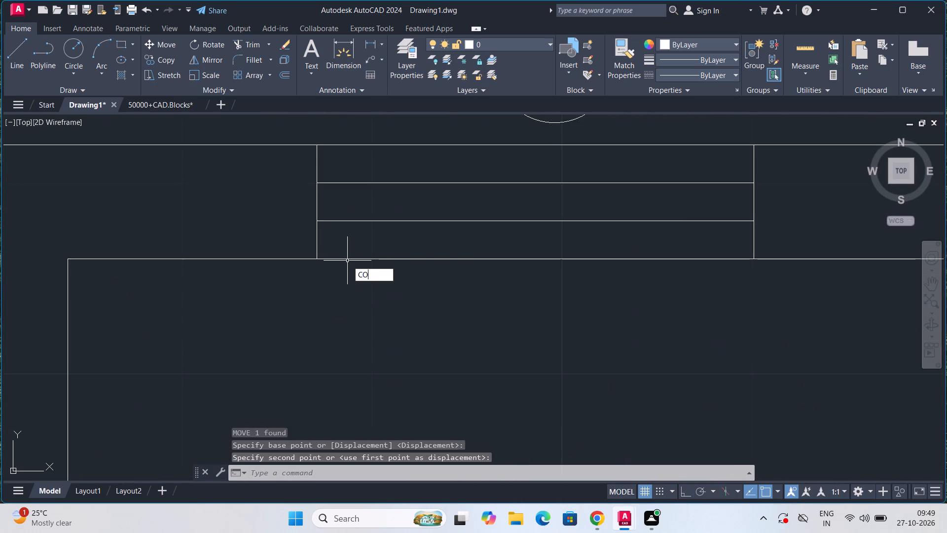
key(Return)
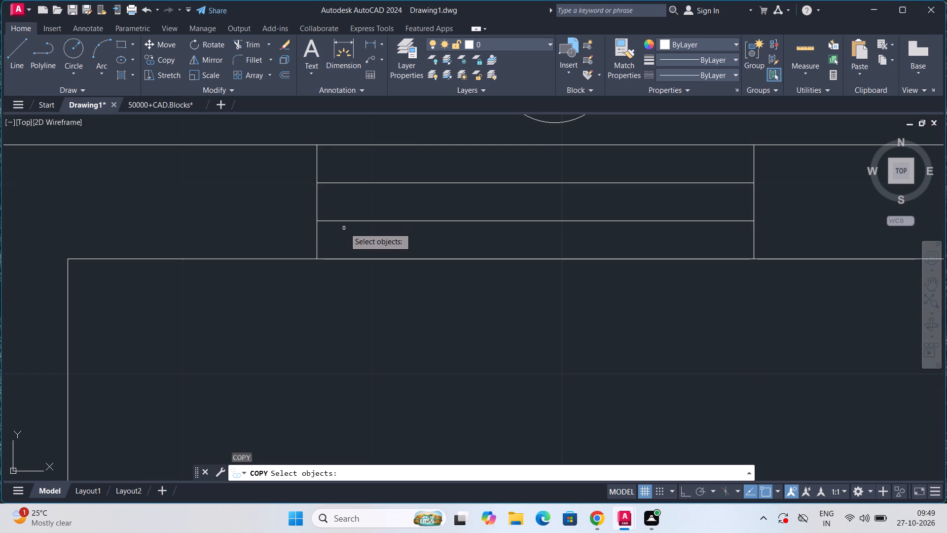
click(348, 223)
key(Return)
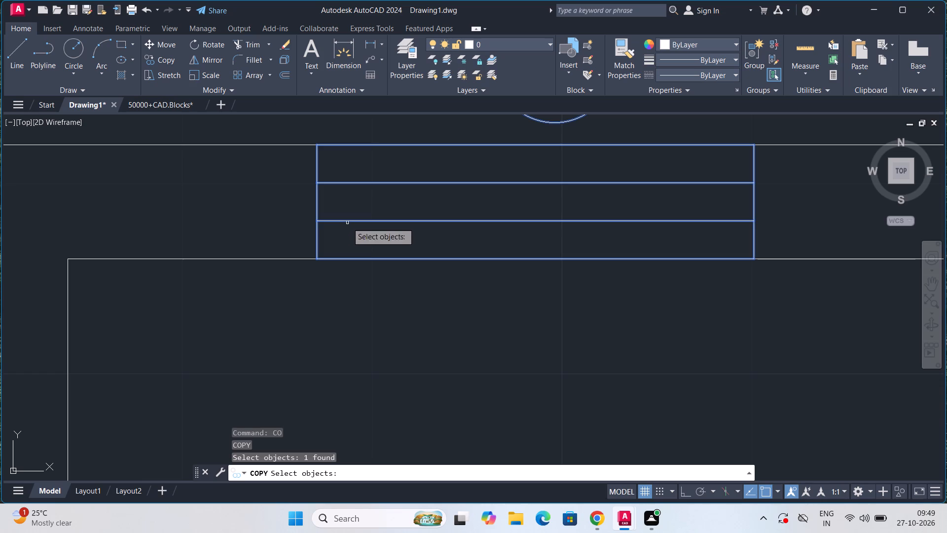
click(314, 254)
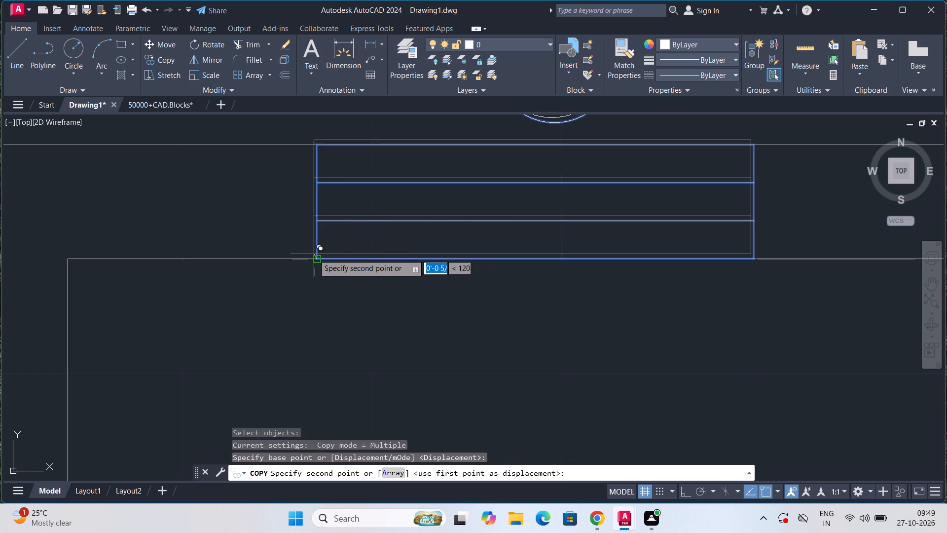
scroll(314, 254, down, 4)
middle_drag(314, 310, 432, 180)
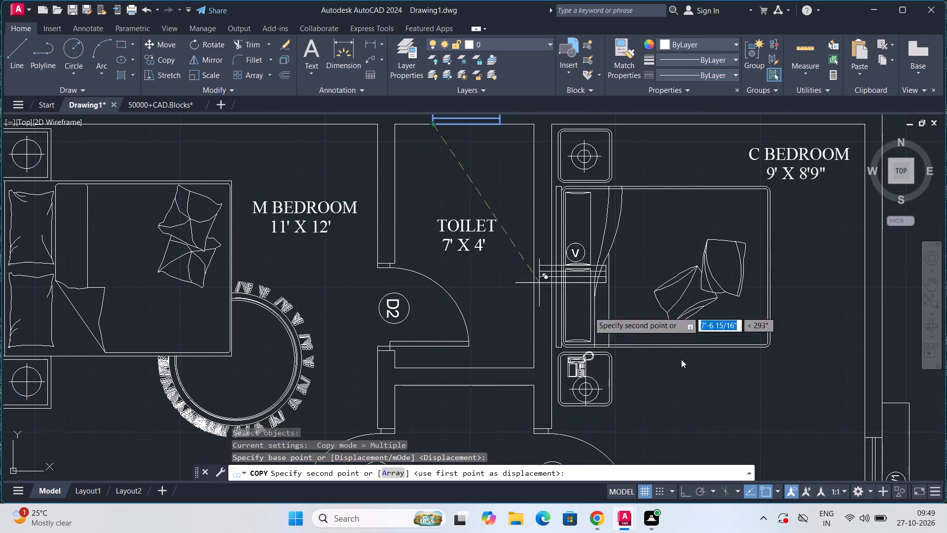
scroll(492, 351, down, 4)
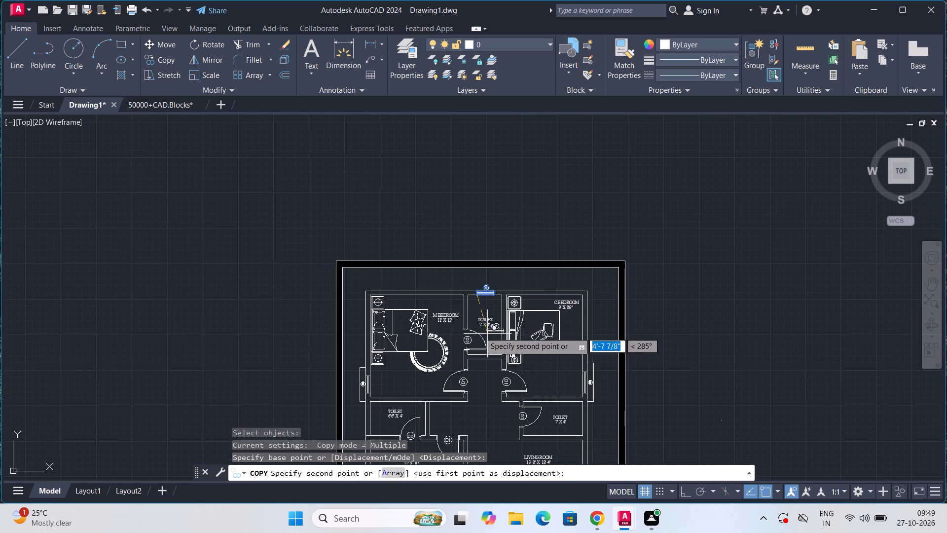
middle_drag(401, 332, 461, 136)
scroll(439, 222, up, 3)
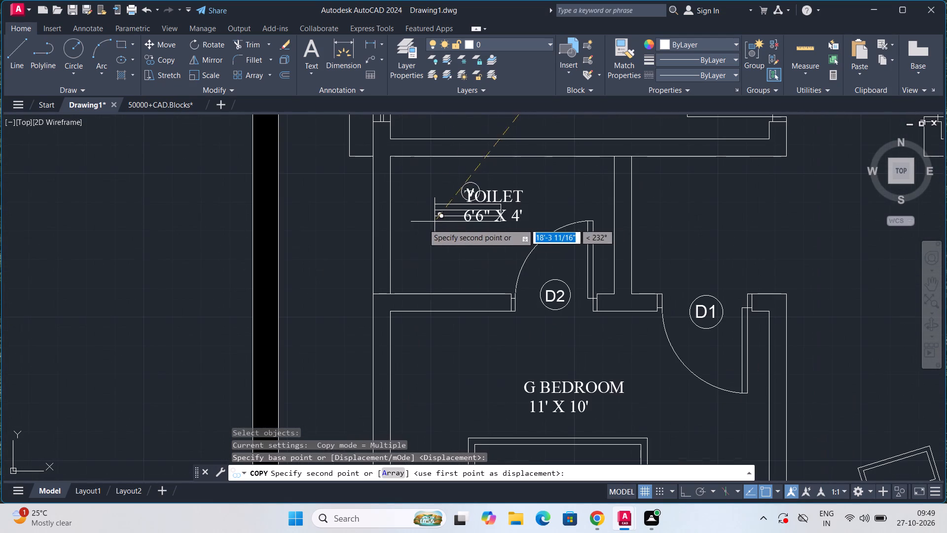
click(335, 256)
Place another "V1" copy at the outer wall of the 7' x 4' toilet above the Living Room and finish copying.
scroll(348, 249, down, 4)
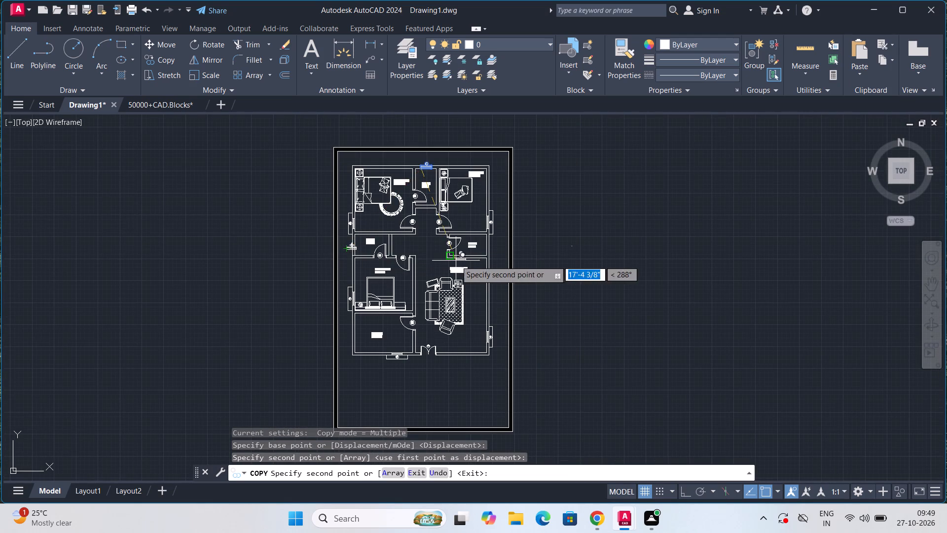
scroll(491, 258, up, 5)
click(419, 208)
scroll(440, 237, down, 2)
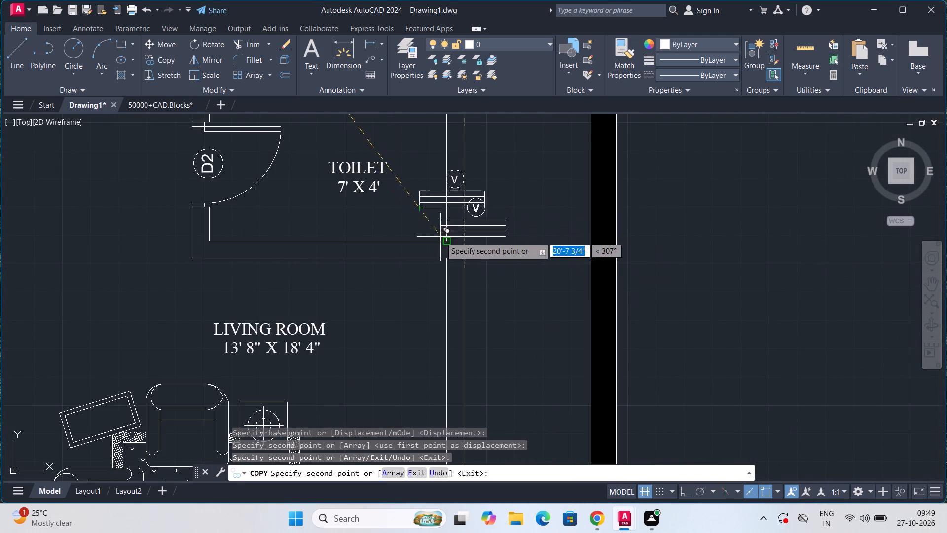
scroll(440, 237, down, 3)
middle_drag(378, 294, 401, 226)
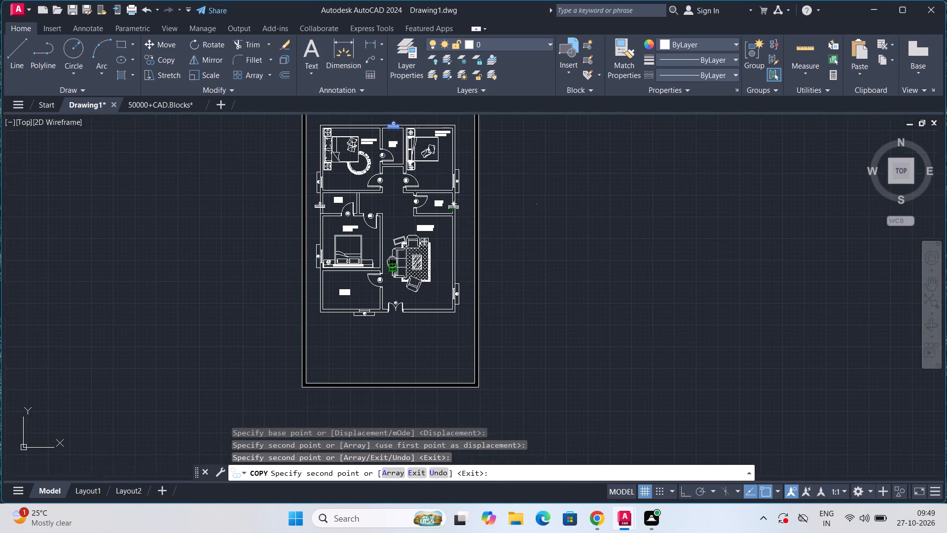
middle_drag(401, 226, 409, 200)
scroll(381, 225, up, 3)
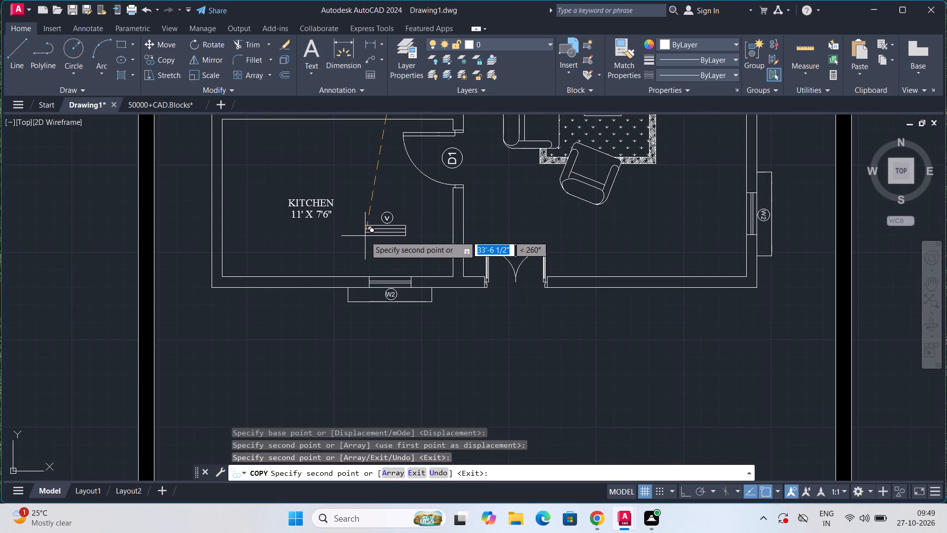
scroll(365, 236, down, 3)
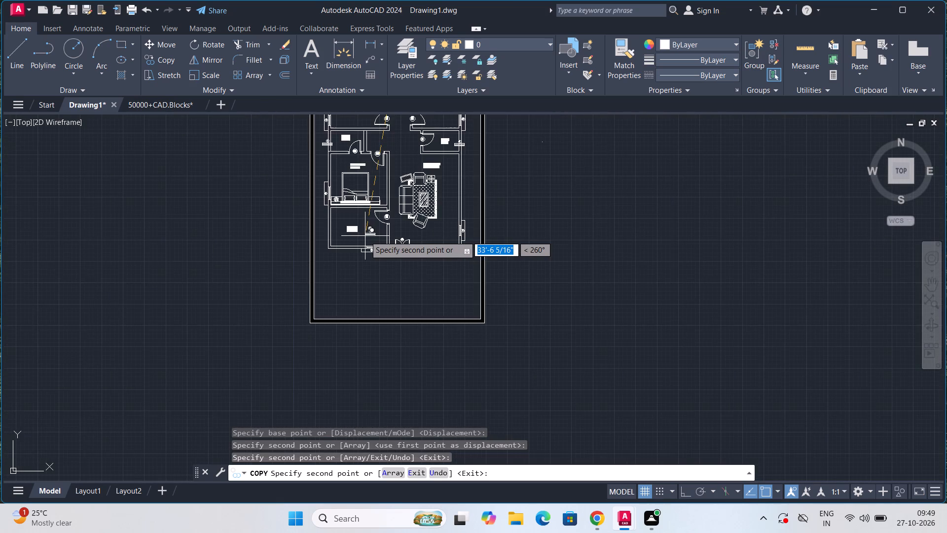
scroll(365, 236, down, 1)
key(Escape)
key(Escape)
key(Escape)
Rotate the "V1" copy at the 6'6" x 4' toilet clockwise to vertical about its lower inner corner.
scroll(365, 233, up, 3)
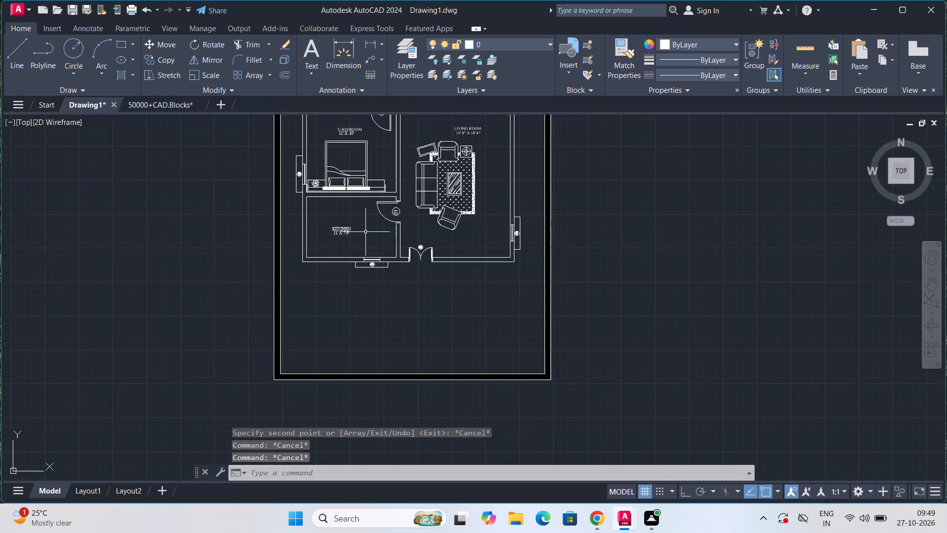
middle_drag(366, 228, 431, 330)
middle_drag(378, 220, 363, 294)
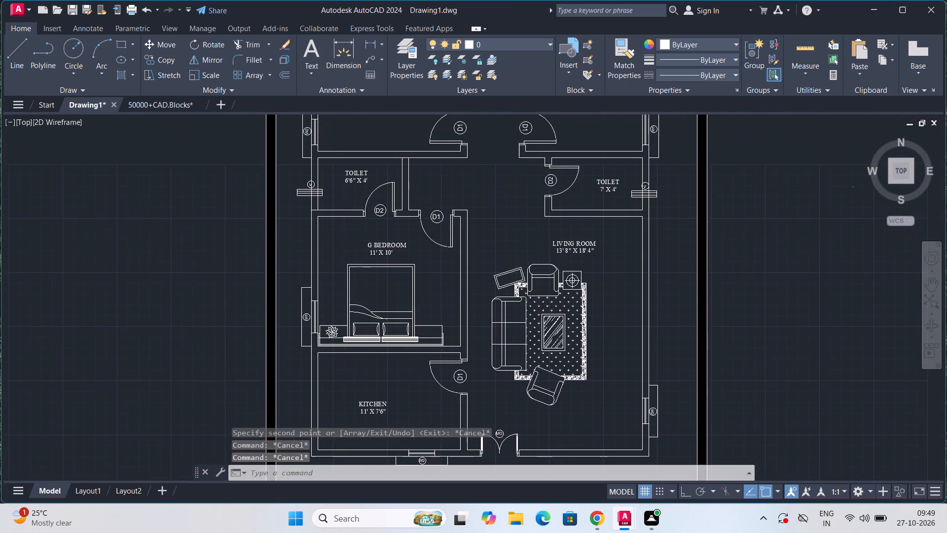
middle_drag(377, 221, 341, 258)
scroll(294, 245, up, 3)
middle_drag(275, 227, 318, 263)
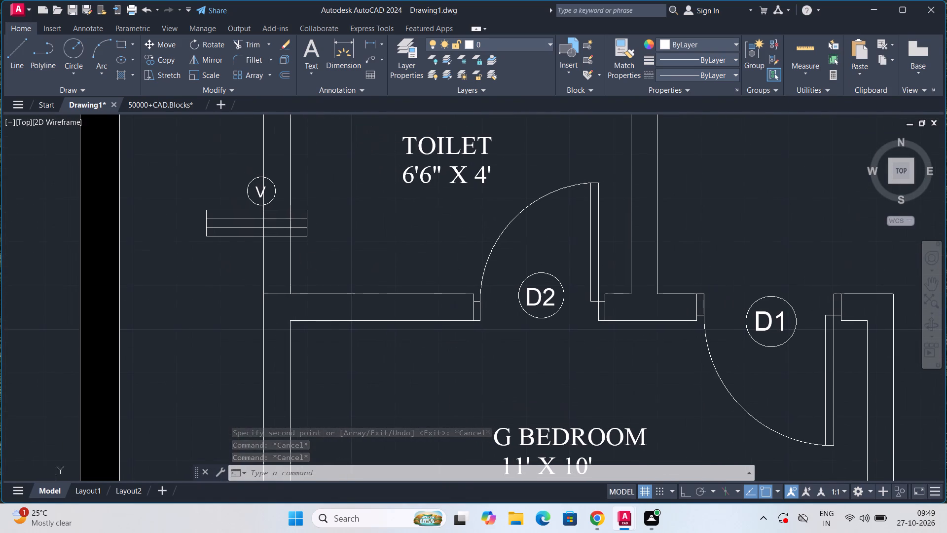
click(278, 224)
click(279, 219)
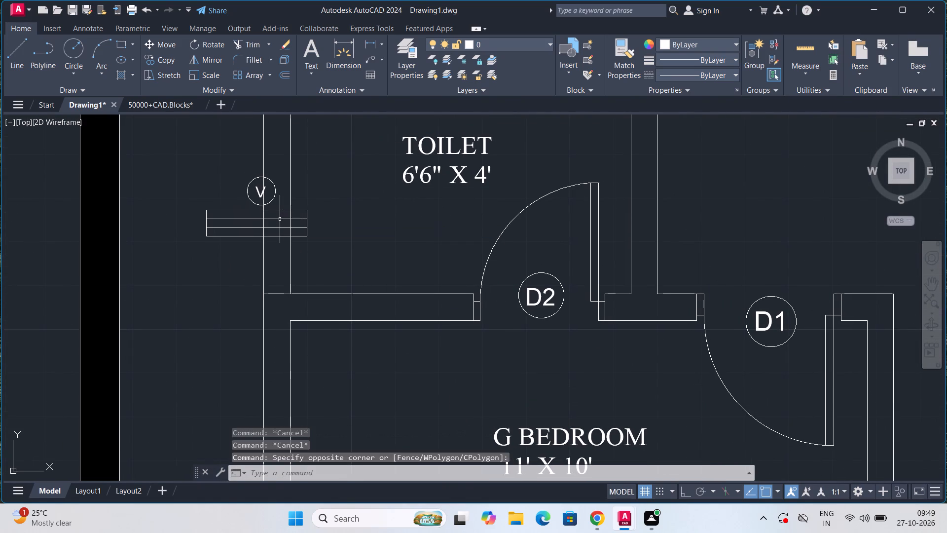
click(280, 219)
text(RO)
key(Return)
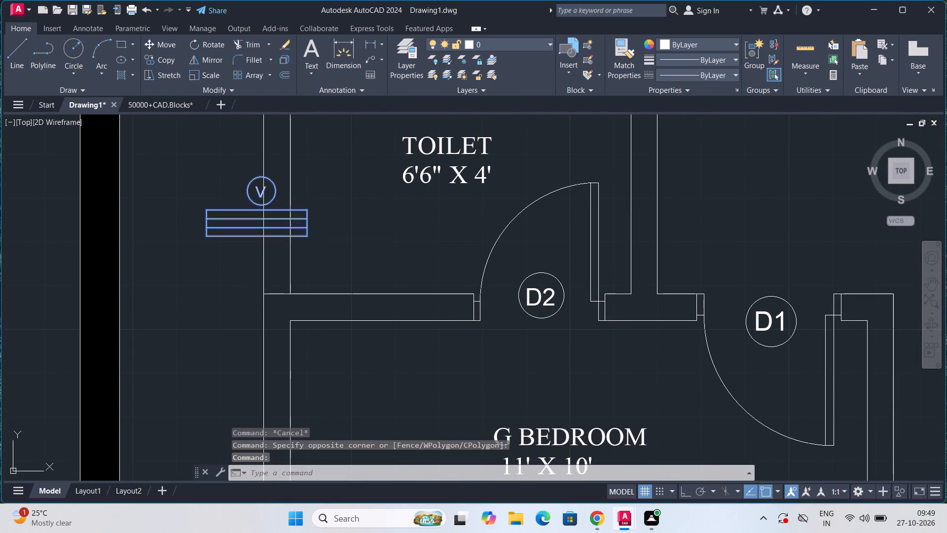
click(304, 235)
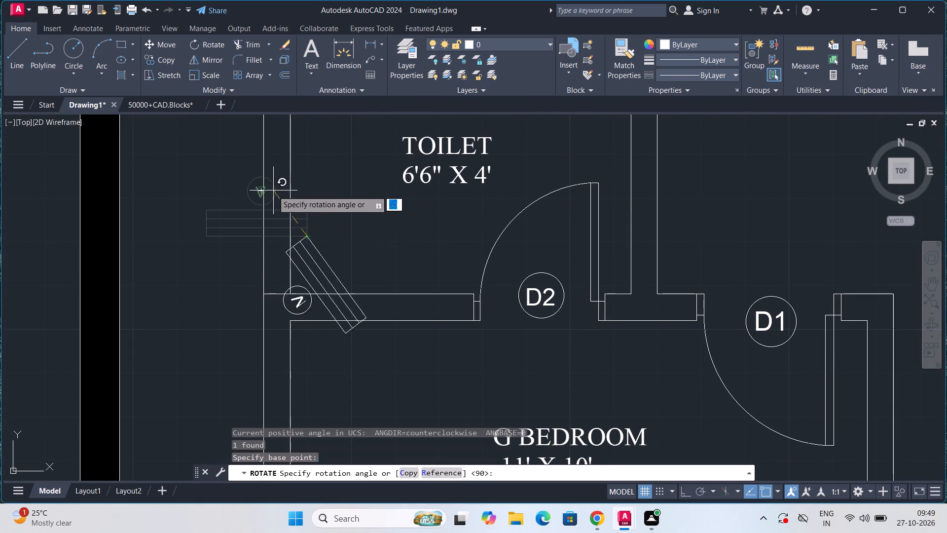
click(311, 263)
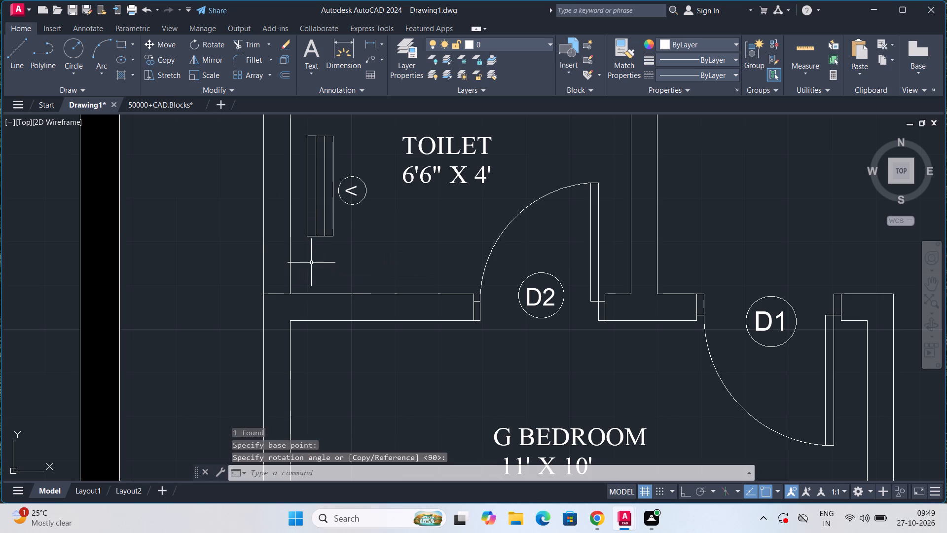
Turn on Ortho mode while trying to mirror the rotated "V1" block about a vertical line.
click(311, 234)
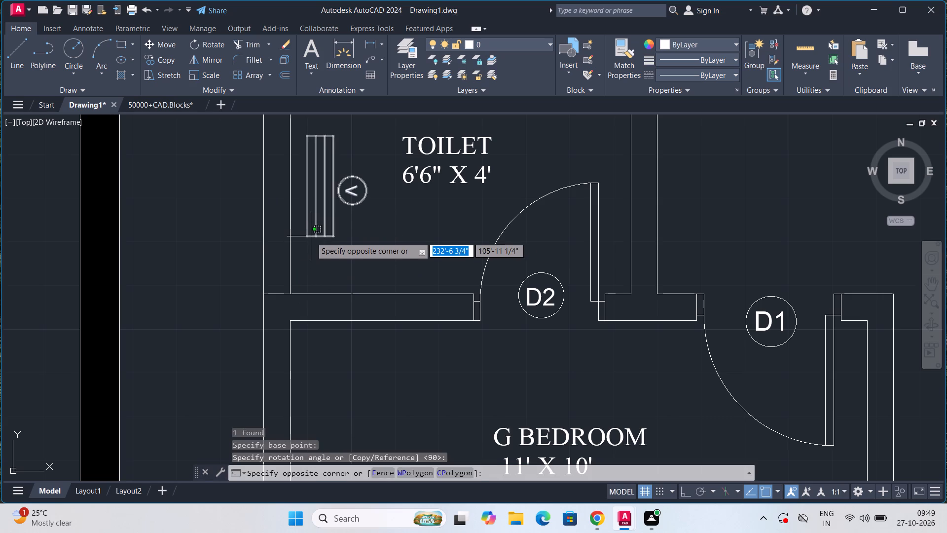
click(311, 237)
text(MU)
key(BackSpace)
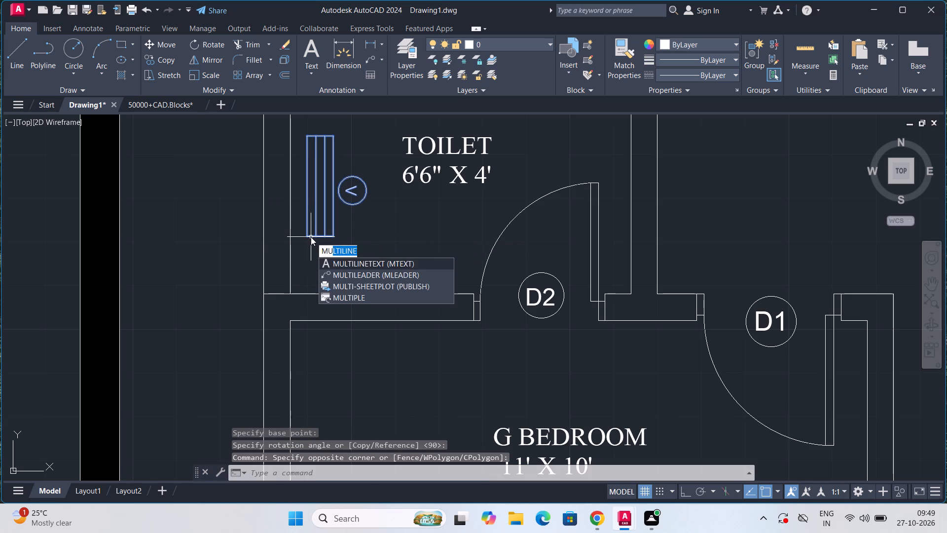
key(i)
key(Return)
key(Return)
click(311, 235)
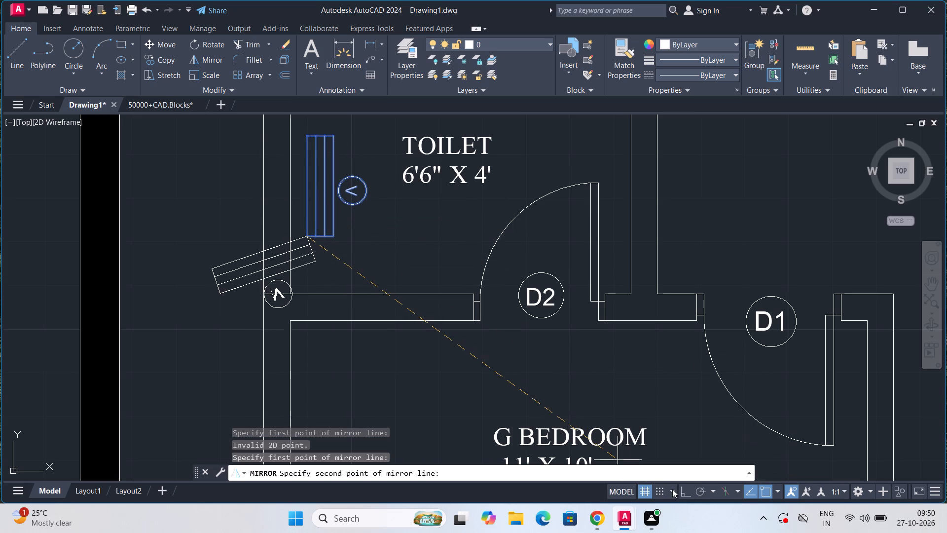
click(686, 492)
click(343, 287)
key(Escape)
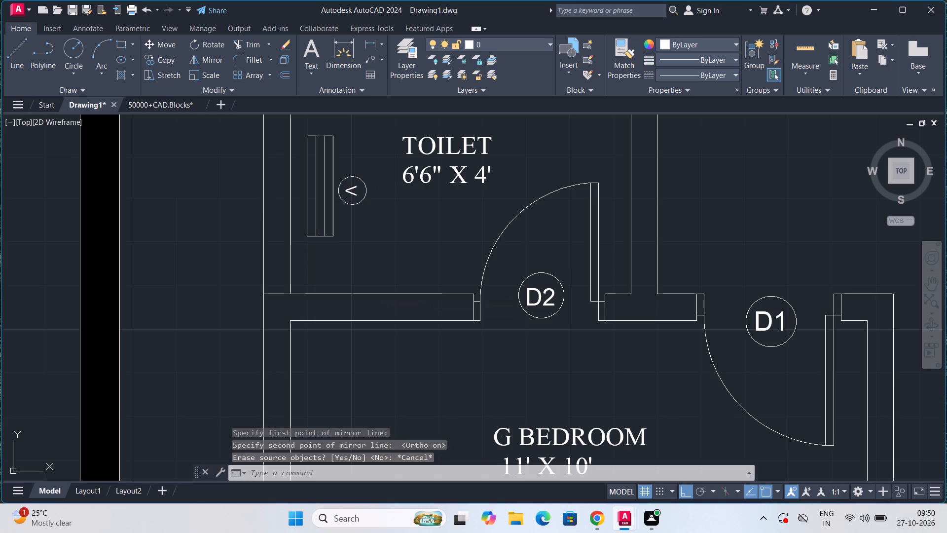
Mirror the rotated "V1" block about its vertical edge facing the outer wall, erasing the source object.
click(308, 235)
text(MI)
key(Return)
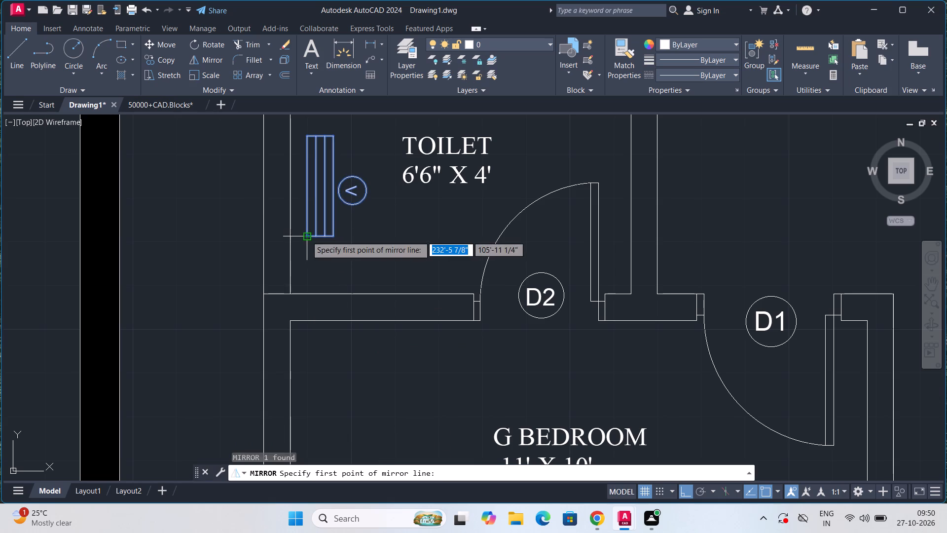
click(306, 236)
click(300, 229)
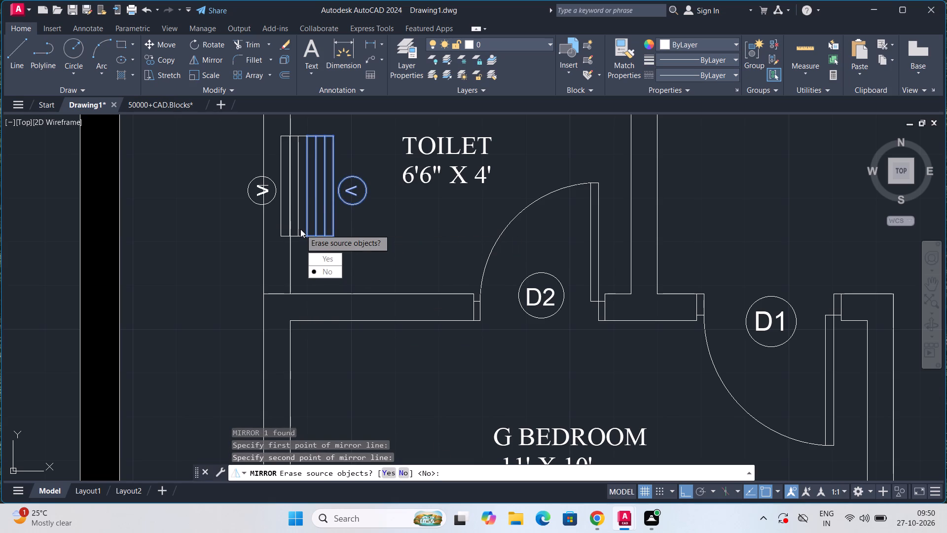
drag(313, 254, 300, 229)
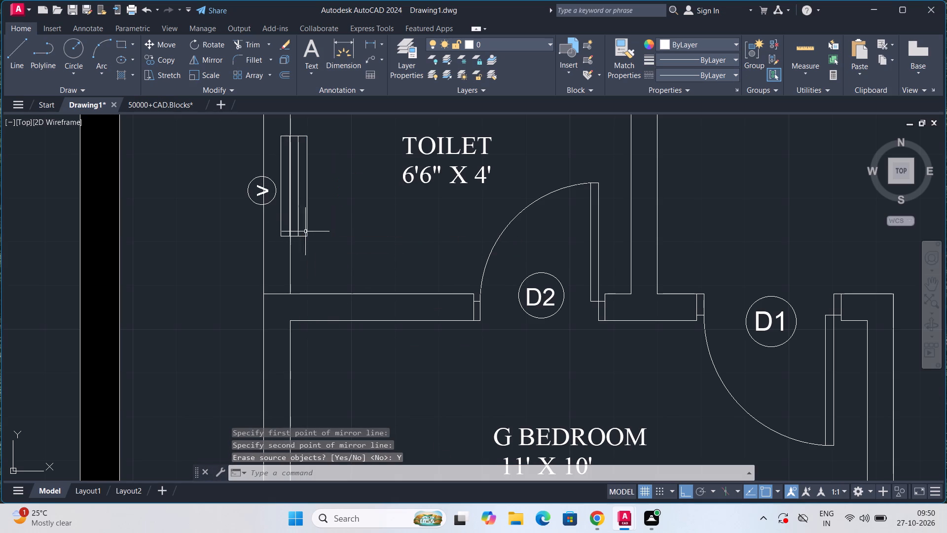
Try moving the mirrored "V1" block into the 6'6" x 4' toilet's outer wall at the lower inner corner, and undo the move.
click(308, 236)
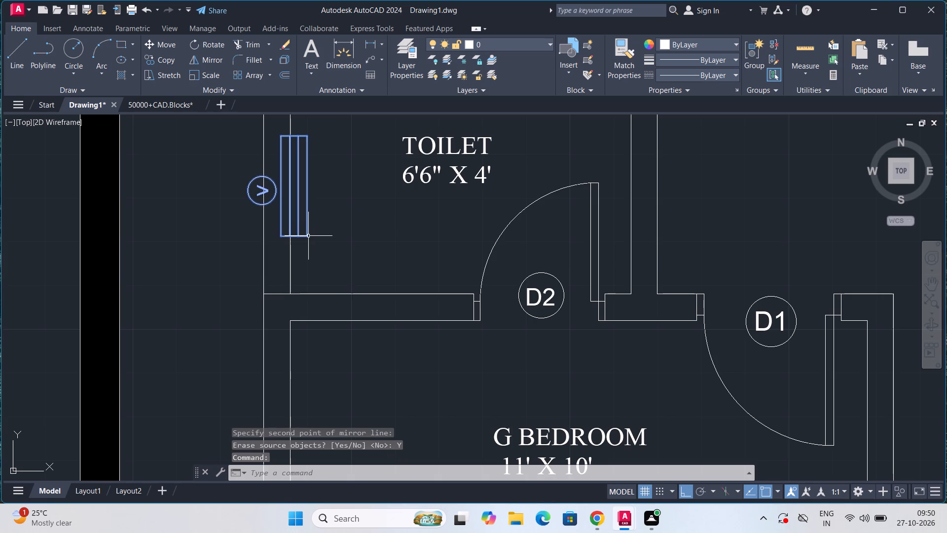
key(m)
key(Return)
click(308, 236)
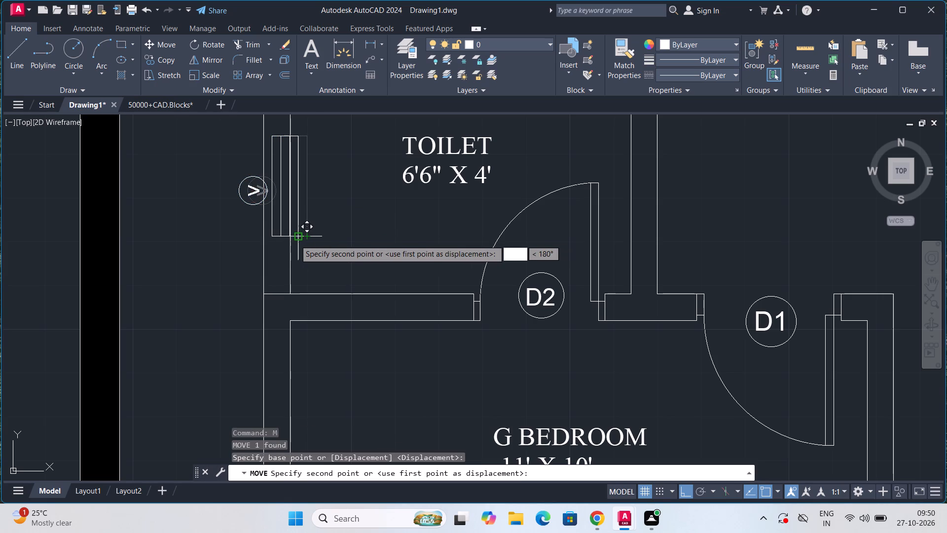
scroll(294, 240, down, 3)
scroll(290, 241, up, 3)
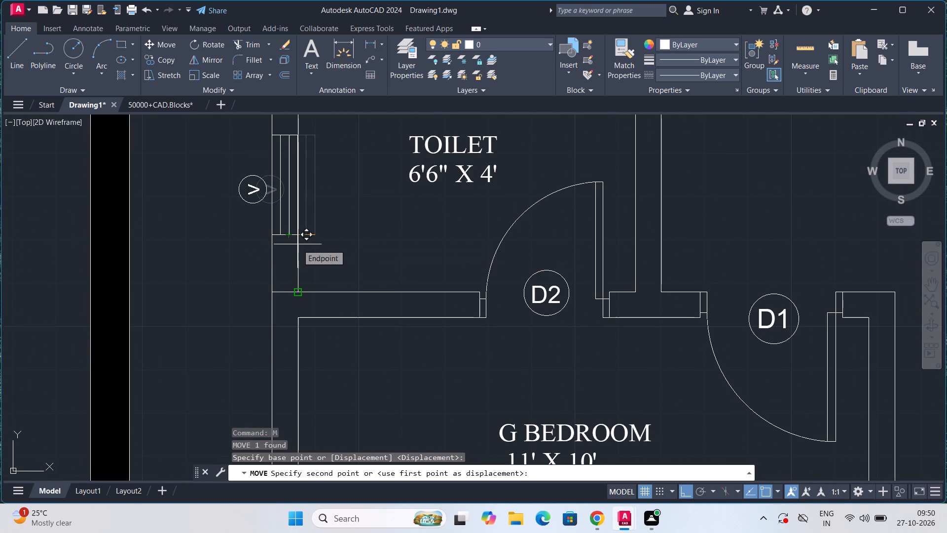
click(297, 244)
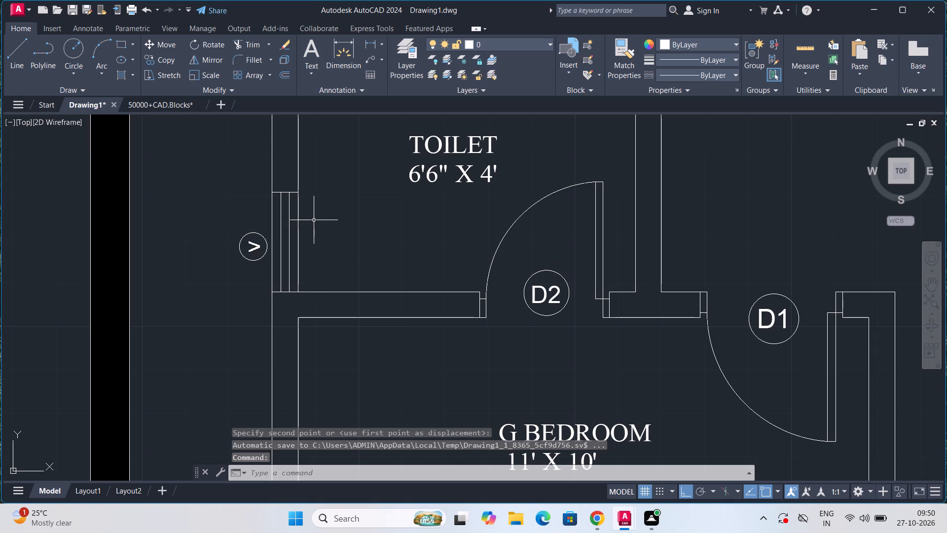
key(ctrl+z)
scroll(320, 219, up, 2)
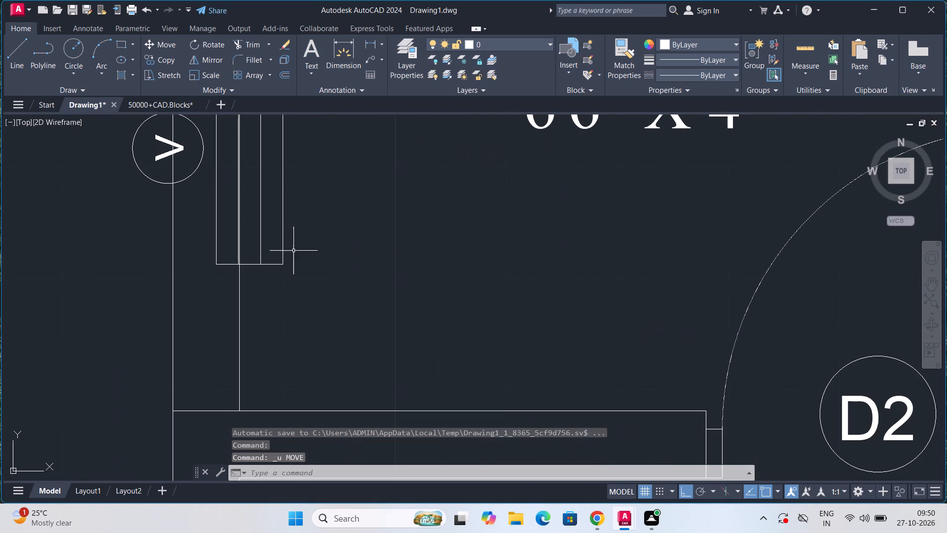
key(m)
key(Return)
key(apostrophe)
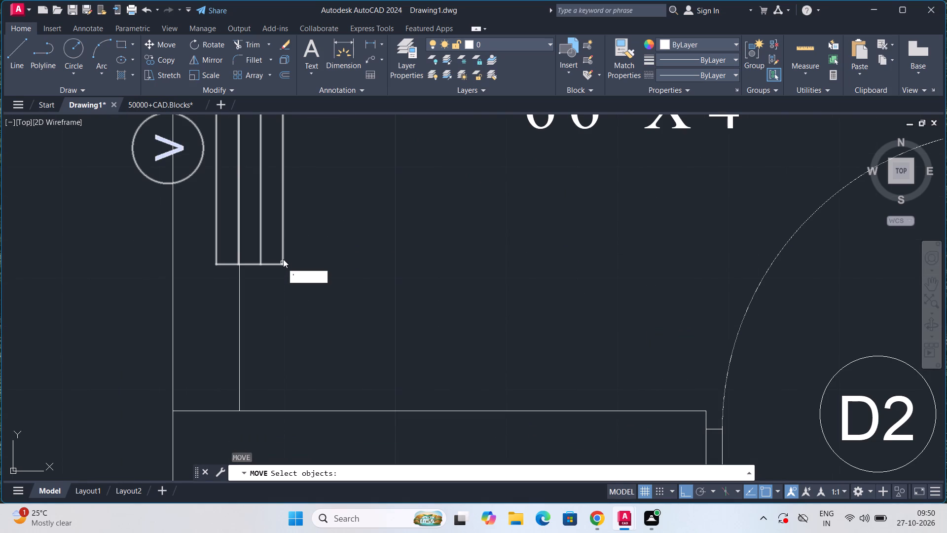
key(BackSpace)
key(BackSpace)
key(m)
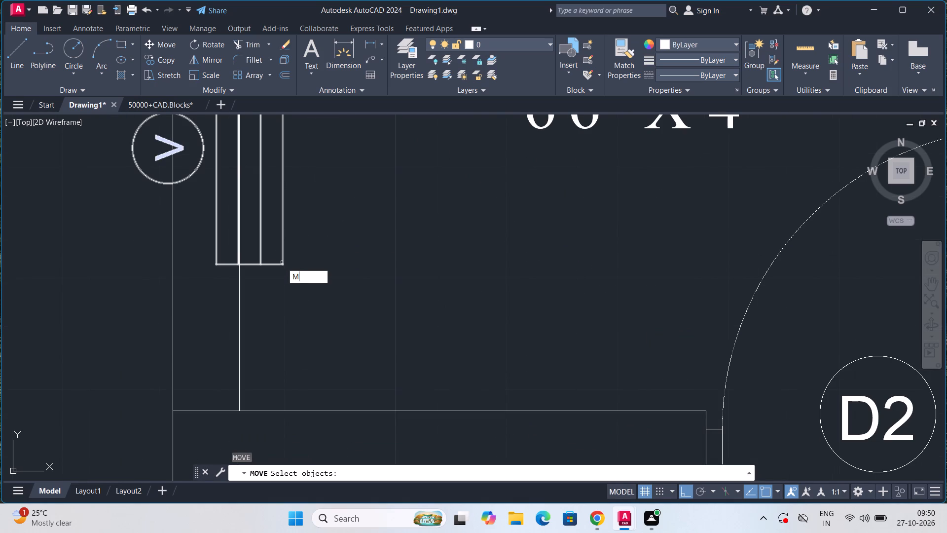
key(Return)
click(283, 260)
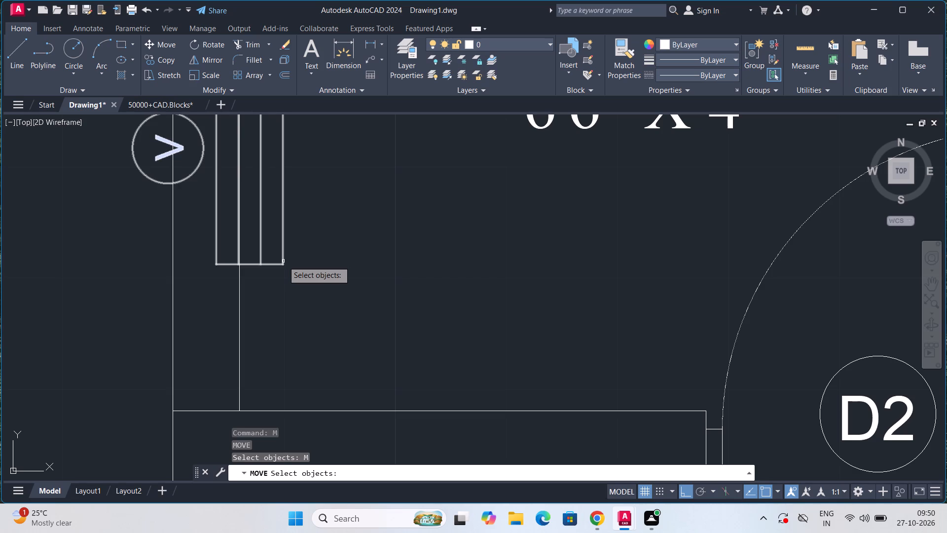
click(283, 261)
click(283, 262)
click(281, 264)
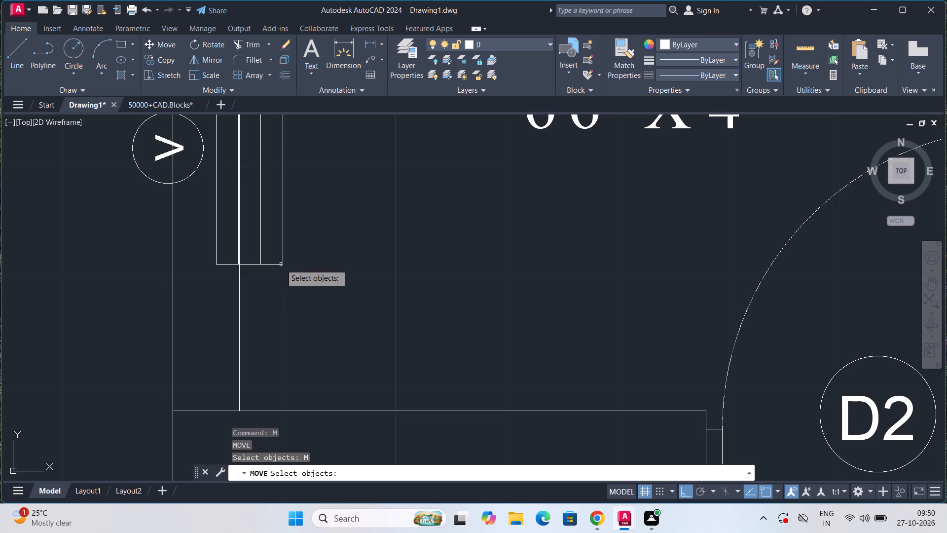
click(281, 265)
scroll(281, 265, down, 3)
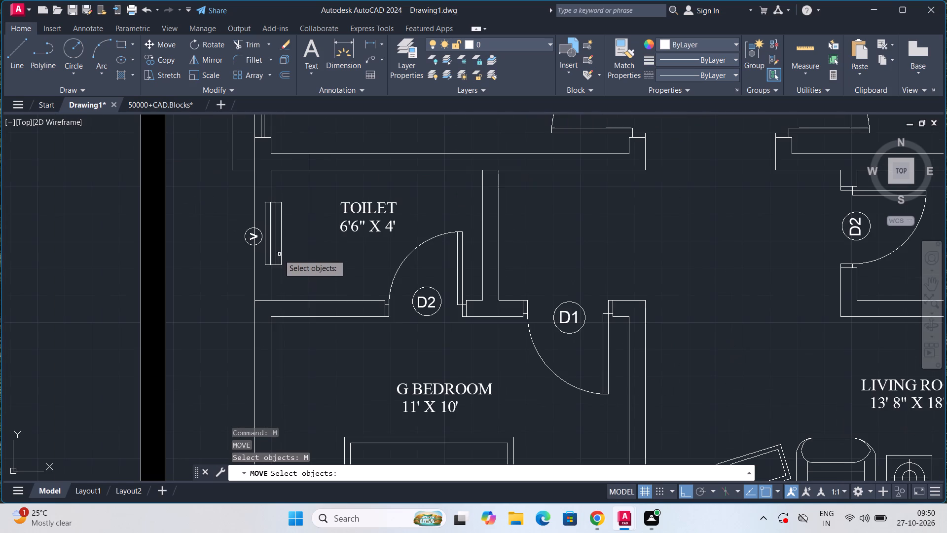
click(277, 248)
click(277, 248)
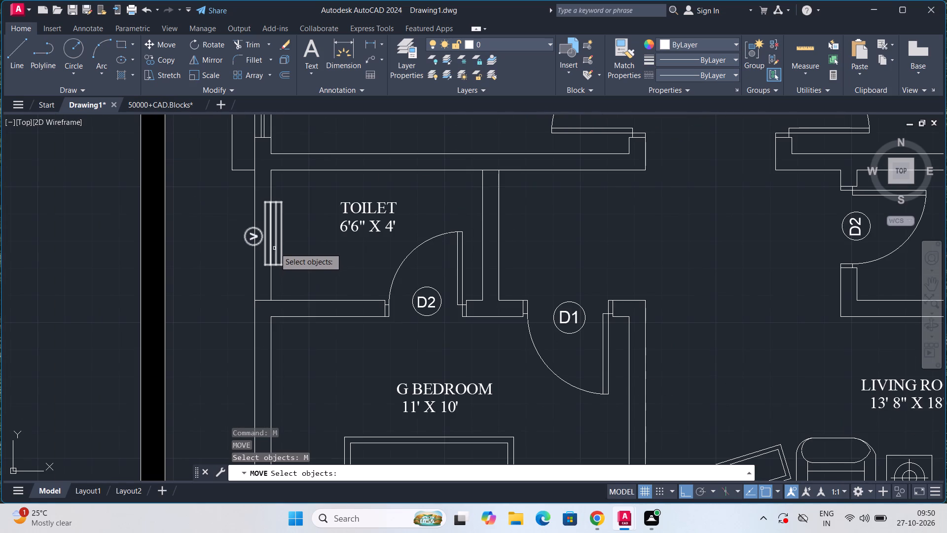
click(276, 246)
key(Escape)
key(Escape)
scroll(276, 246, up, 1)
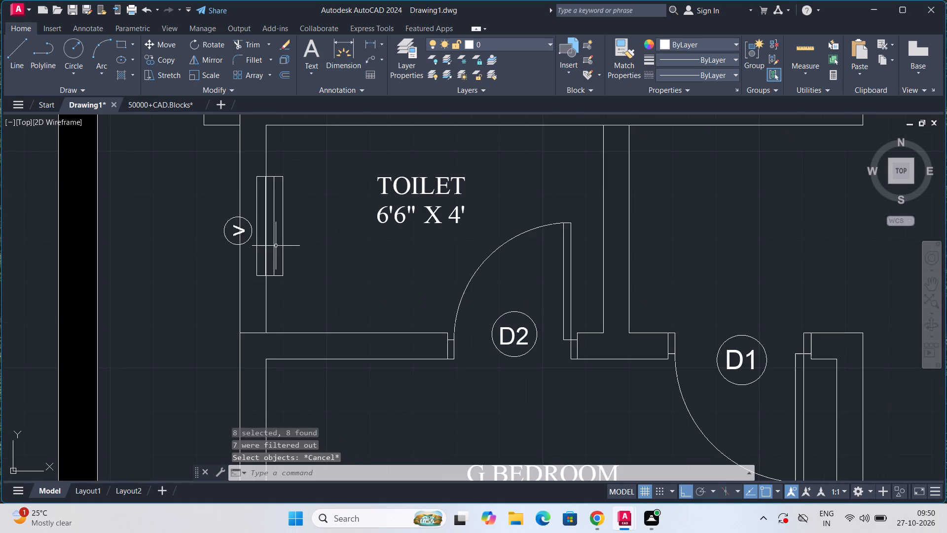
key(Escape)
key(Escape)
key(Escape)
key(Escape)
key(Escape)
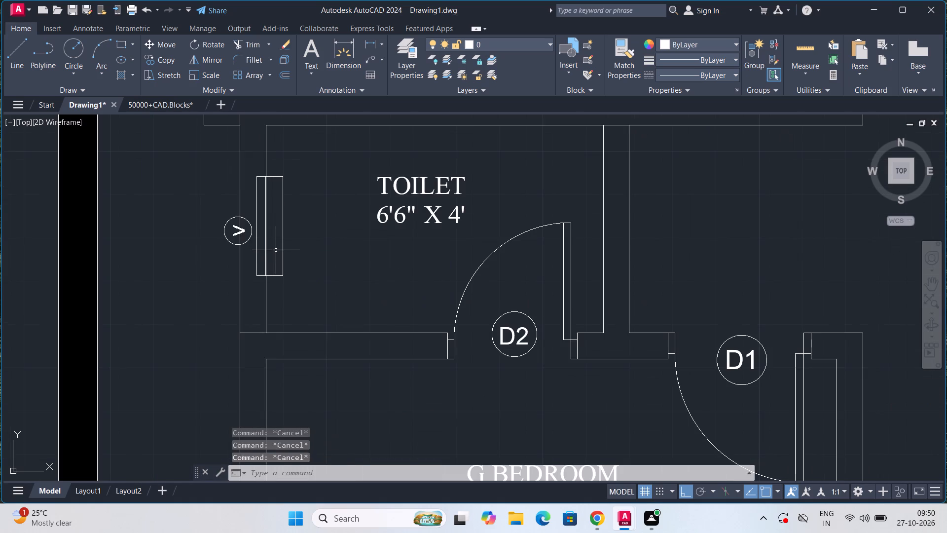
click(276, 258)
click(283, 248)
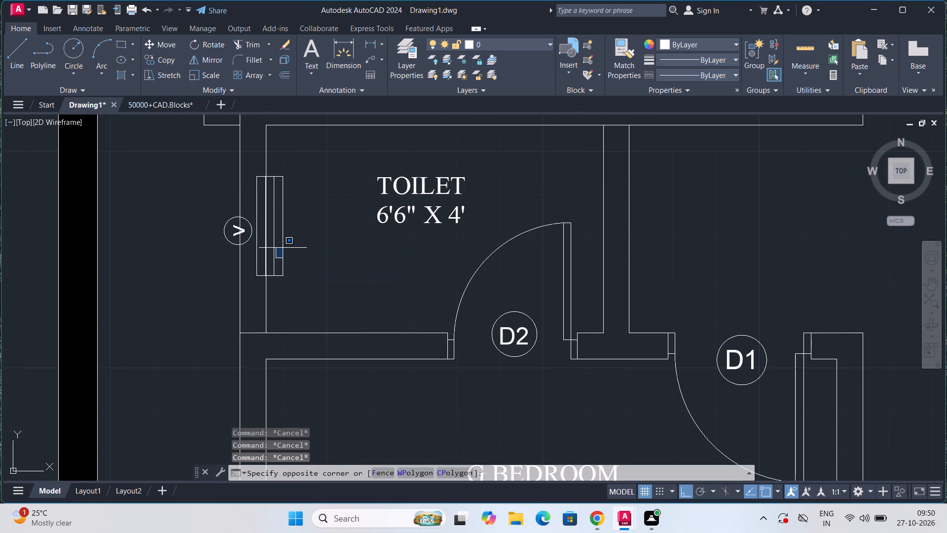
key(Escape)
Move the mirrored "V1" block horizontally into the 6'6" x 4' toilet's outer wall, placing its lower inner corner on the inner wall line.
click(284, 245)
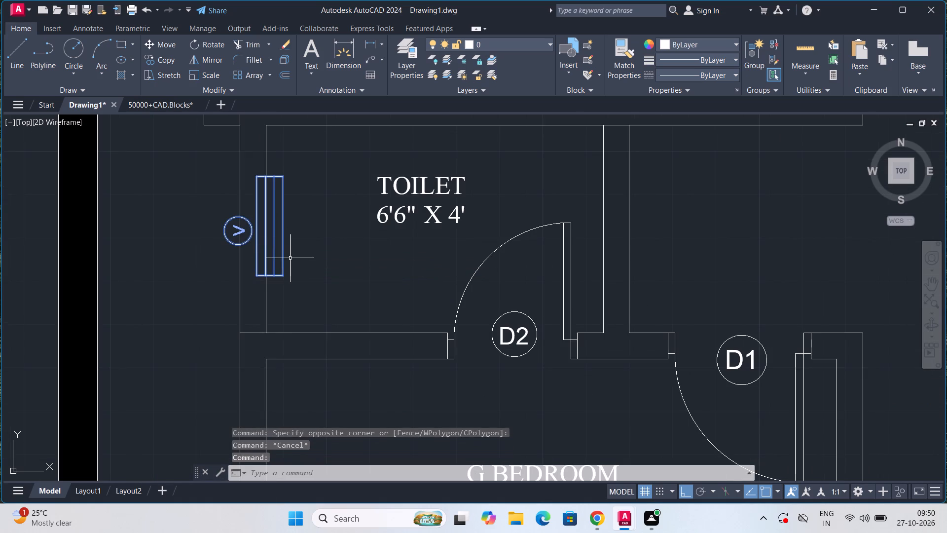
key(m)
key(Return)
click(284, 271)
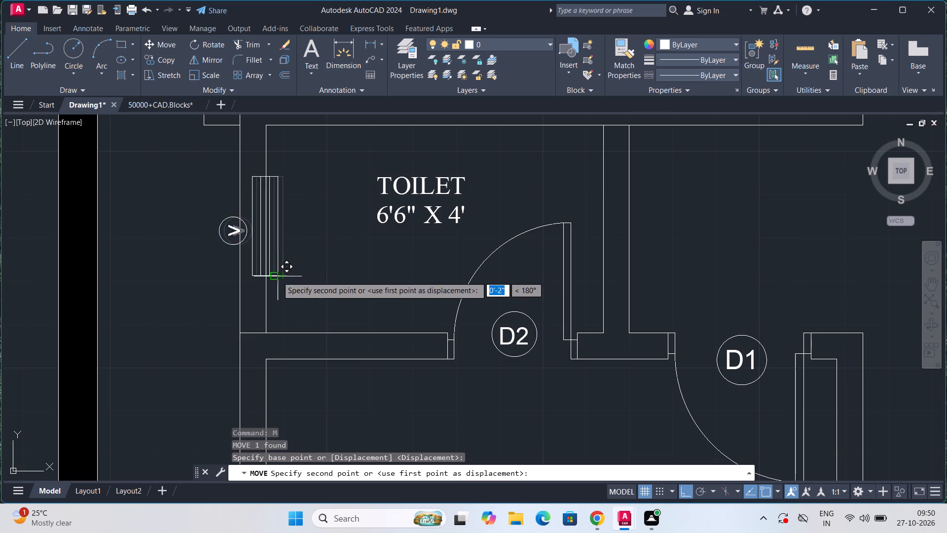
scroll(261, 275, up, 3)
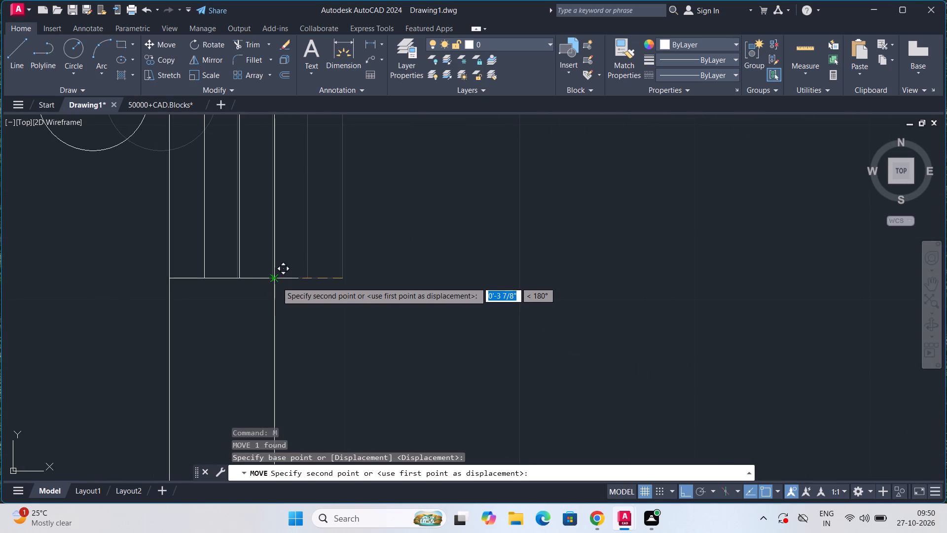
scroll(277, 282, up, 4)
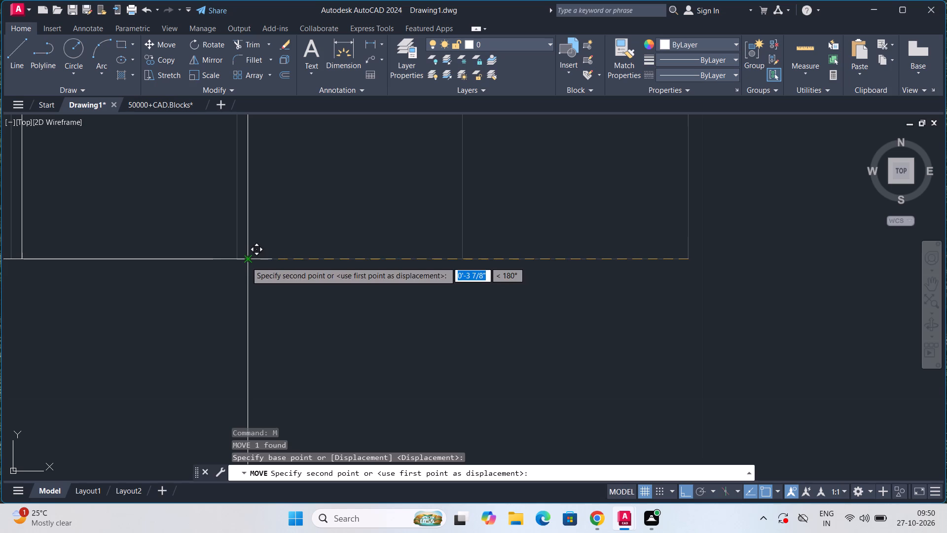
click(246, 262)
Rotate the "V1" copy at the 7' x 4' toilet counterclockwise to vertical about its lower inner corner.
scroll(246, 262, down, 10)
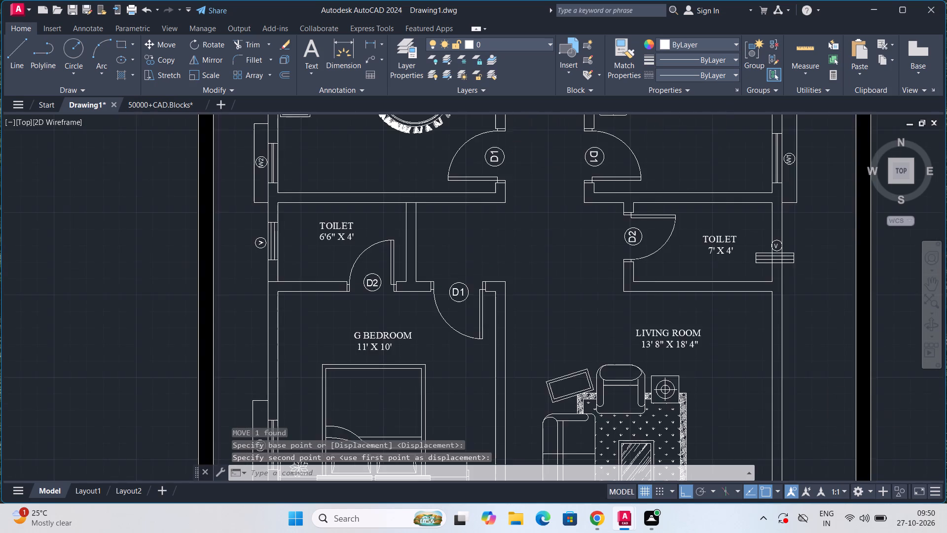
scroll(573, 305, up, 2)
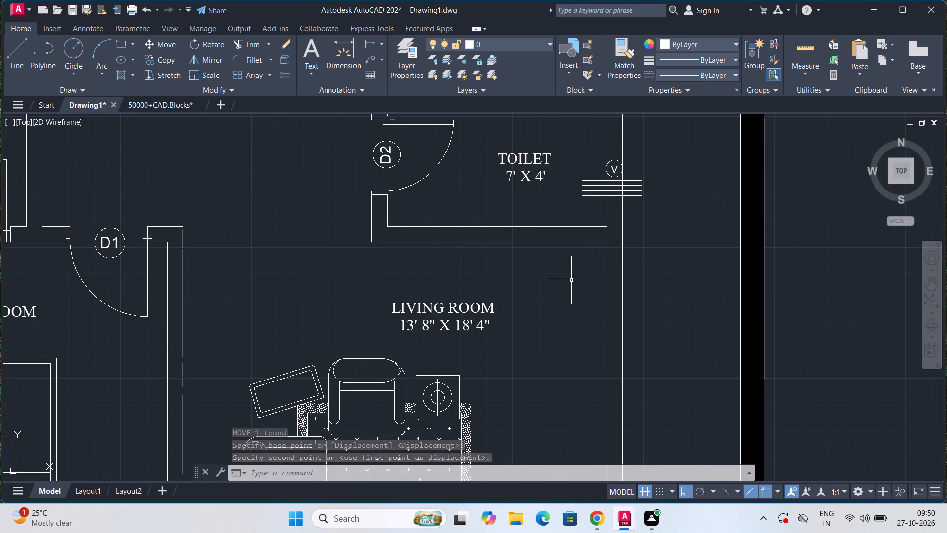
scroll(606, 245, up, 1)
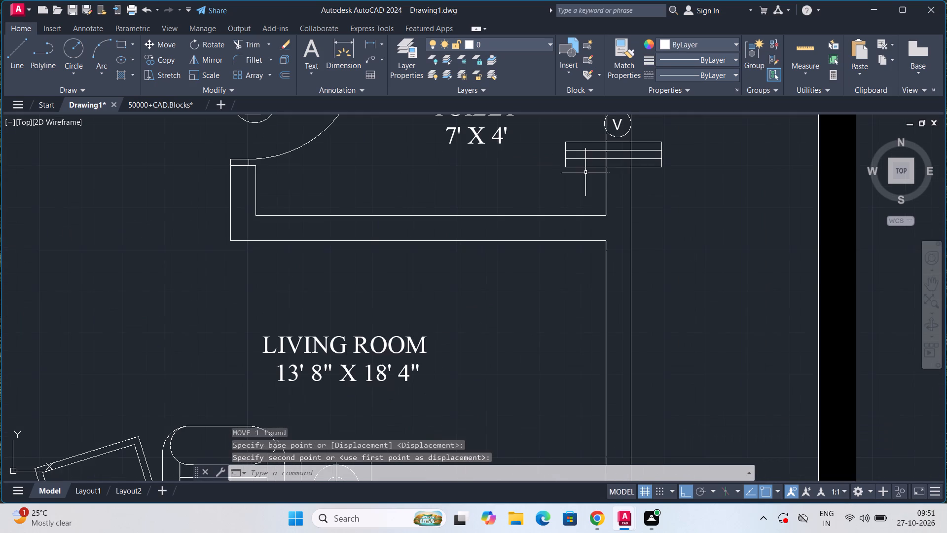
middle_drag(581, 193, 548, 326)
scroll(582, 293, up, 1)
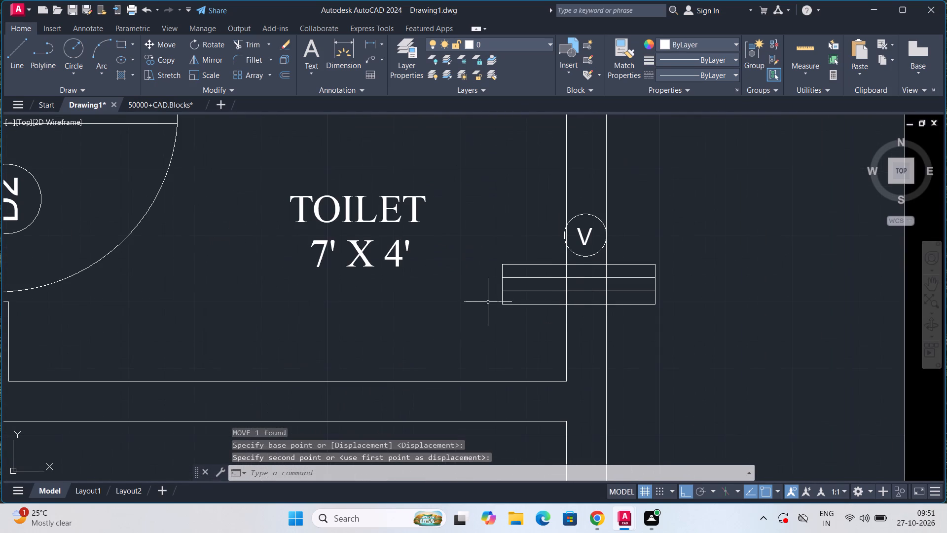
click(503, 304)
text(RO)
key(Return)
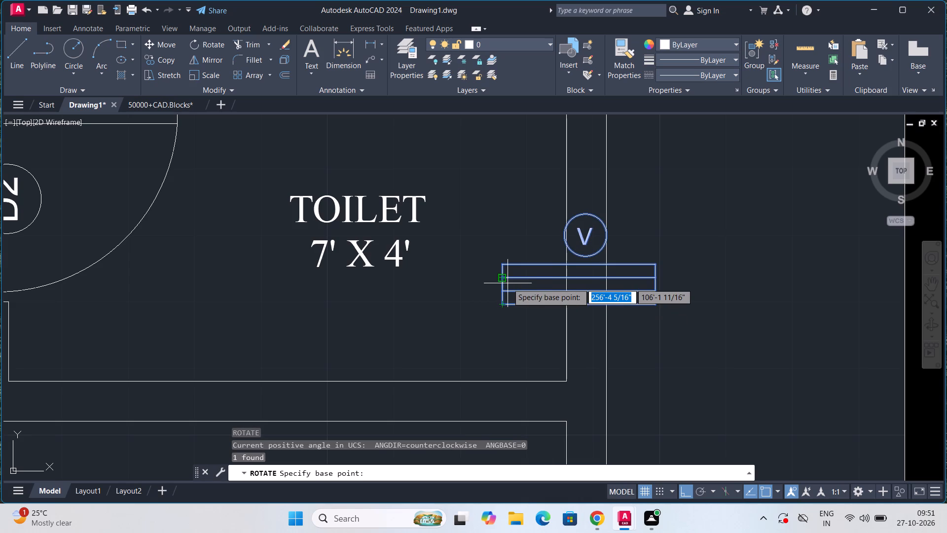
click(507, 306)
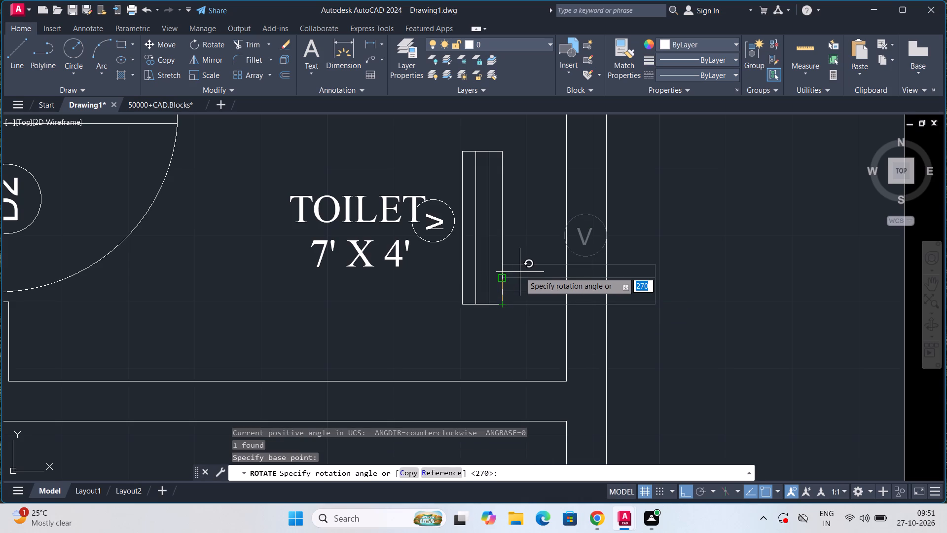
click(520, 272)
Mirror the rotated "V1" block at the 7' x 4' toilet about its horizontal lower edge, erasing the source object.
click(501, 300)
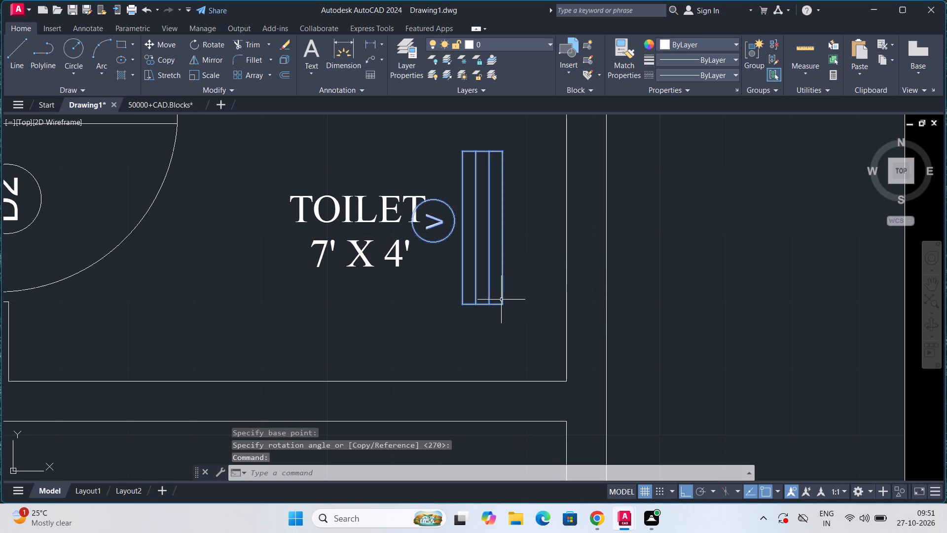
text(MI)
key(Return)
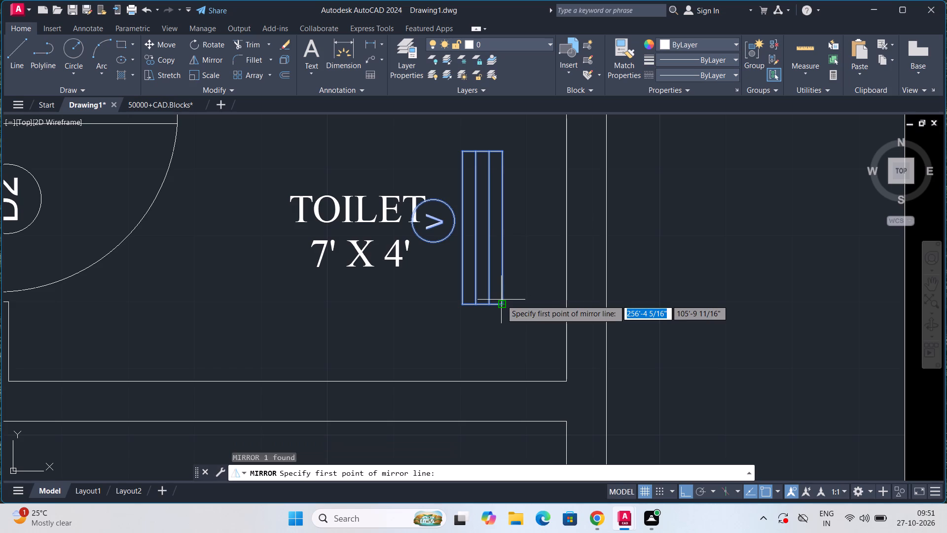
click(500, 305)
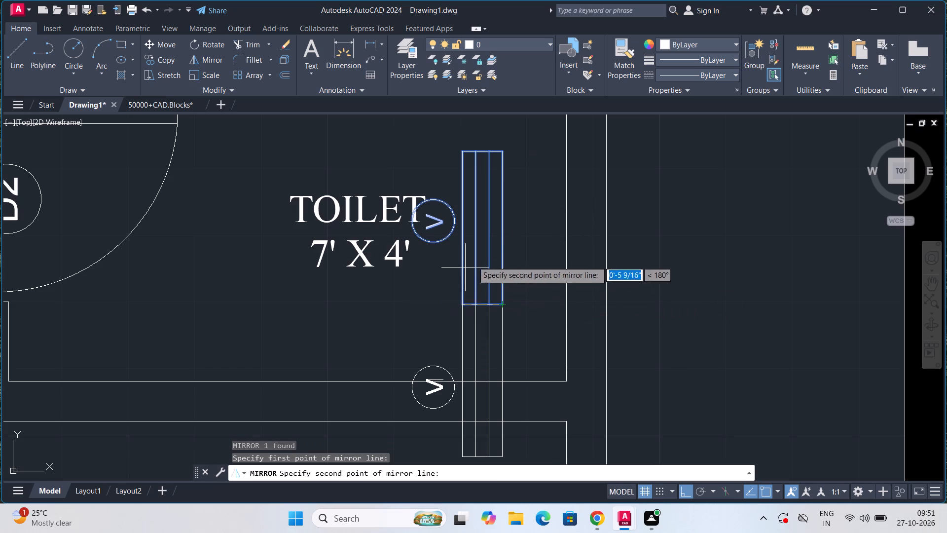
click(490, 232)
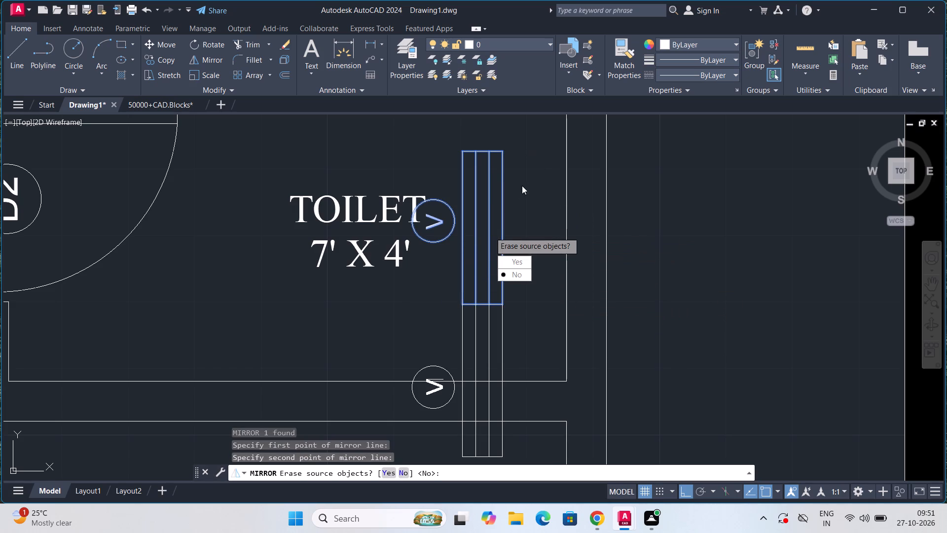
drag(503, 261, 490, 232)
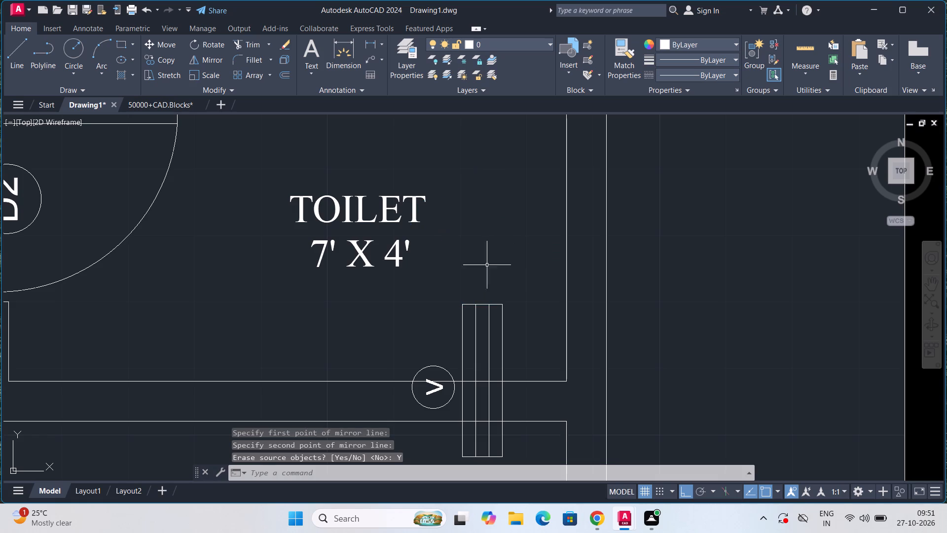
Mirror the "V1" block about a vertical line along its inner pane line so its label faces outward, erasing the source object.
click(488, 306)
text(MI)
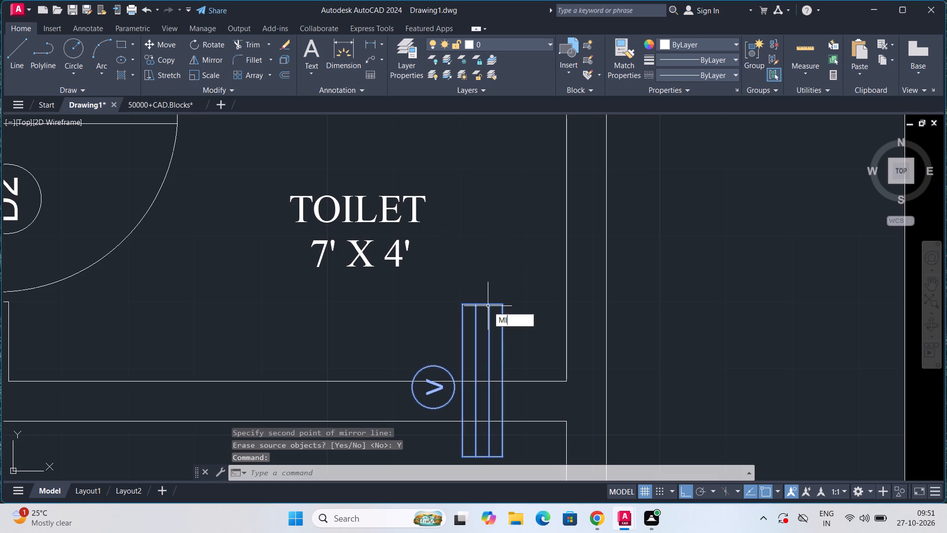
key(Return)
click(488, 306)
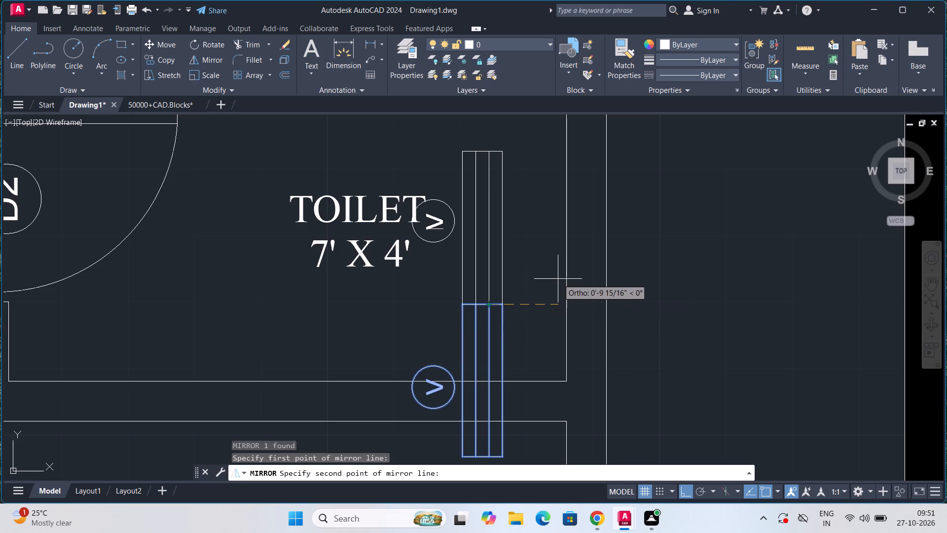
click(513, 347)
drag(527, 372, 513, 347)
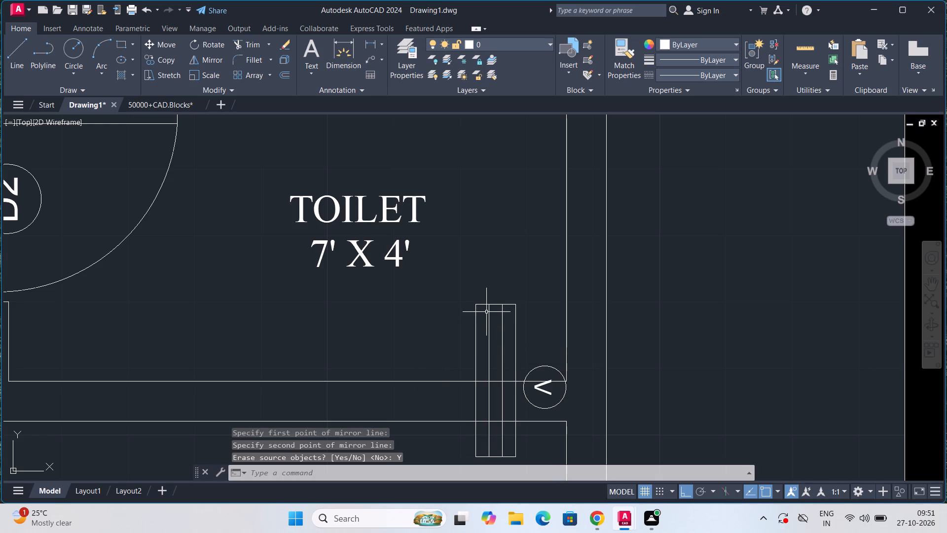
Move the mirrored "V1" block up into the 7' x 4' toilet's outer wall with Ortho mode turned off.
click(486, 305)
key(m)
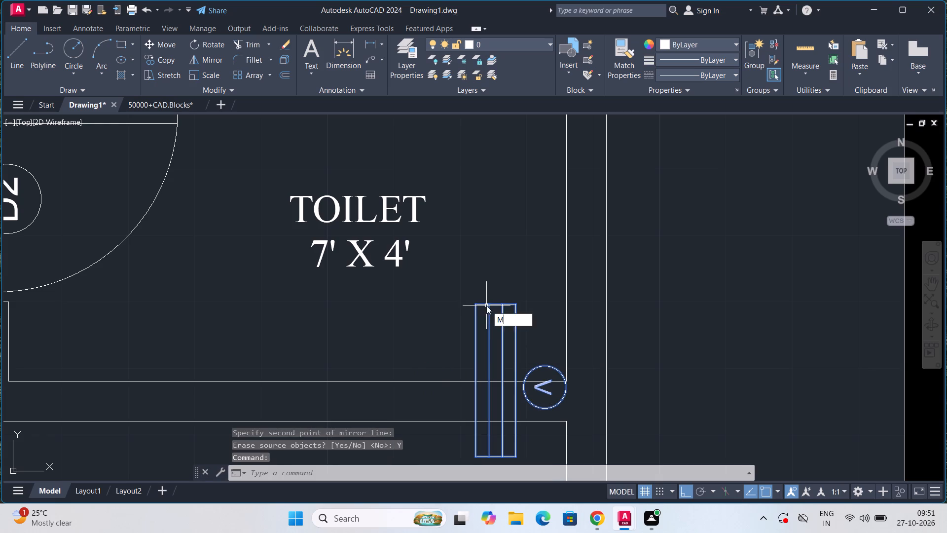
key(Return)
click(486, 305)
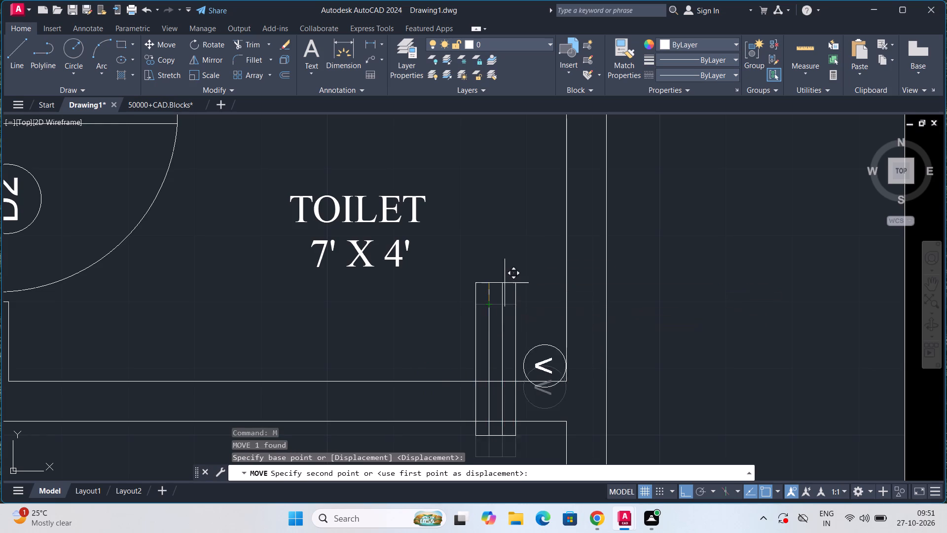
click(682, 488)
scroll(562, 207, down, 2)
middle_drag(564, 205, 569, 284)
scroll(570, 264, up, 2)
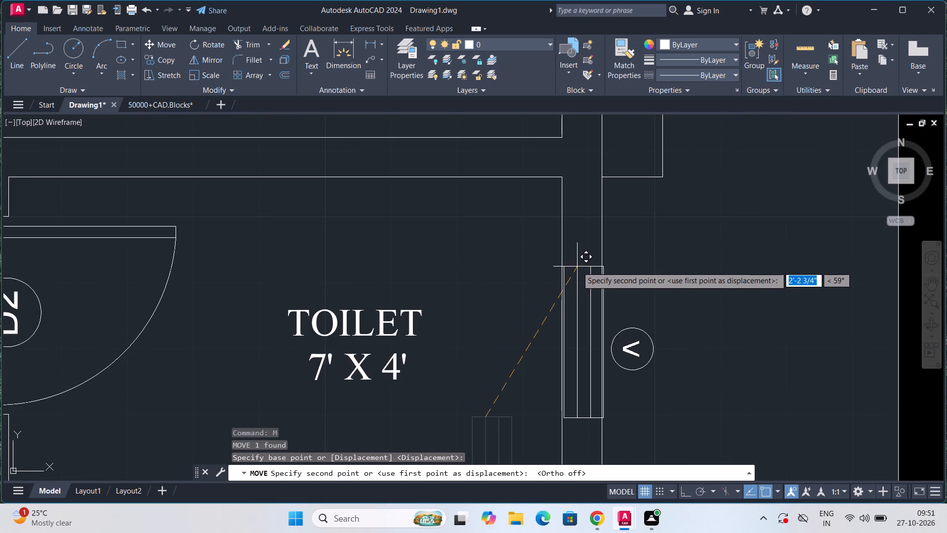
scroll(575, 270, up, 3)
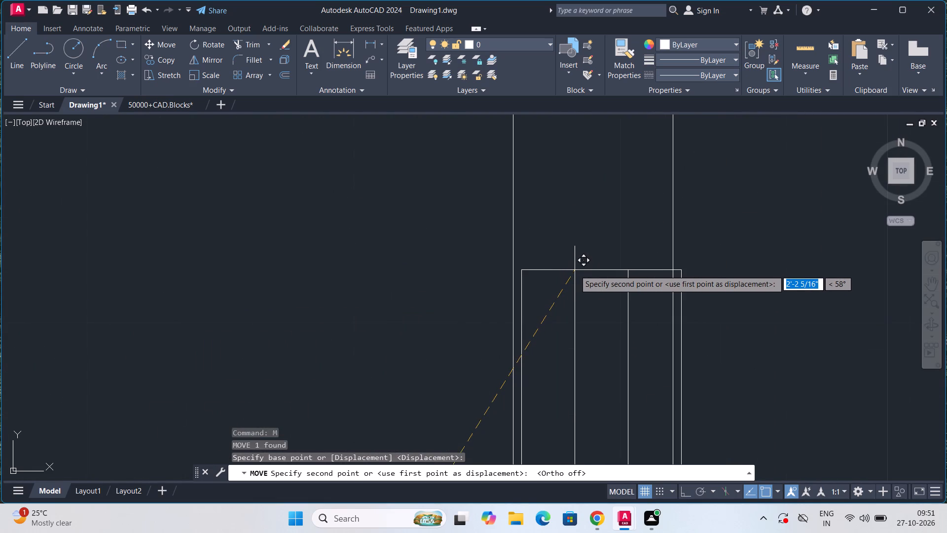
scroll(571, 272, up, 1)
click(571, 272)
Move the "V1" block 1/4" horizontally by its upper corner so it lines up with the toilet's outer wall lines.
click(518, 271)
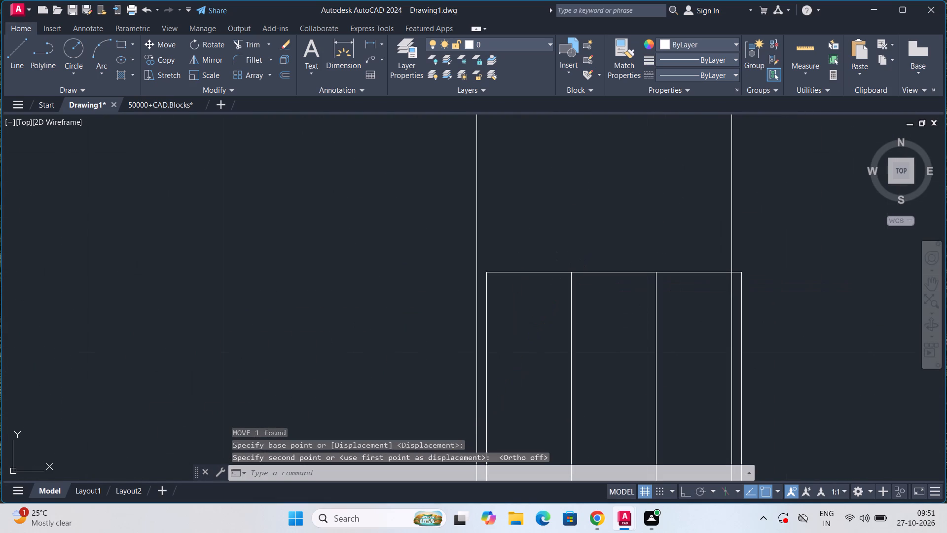
key(m)
key(Return)
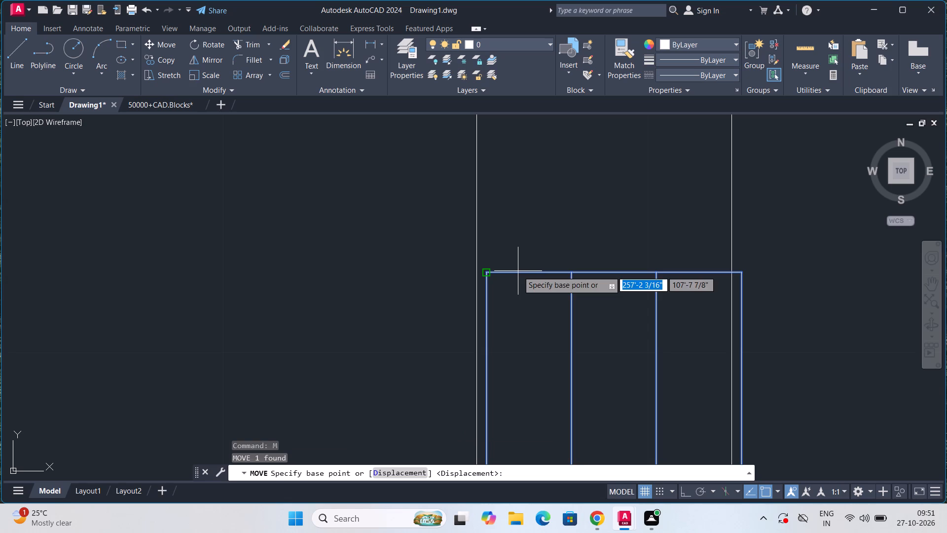
click(489, 273)
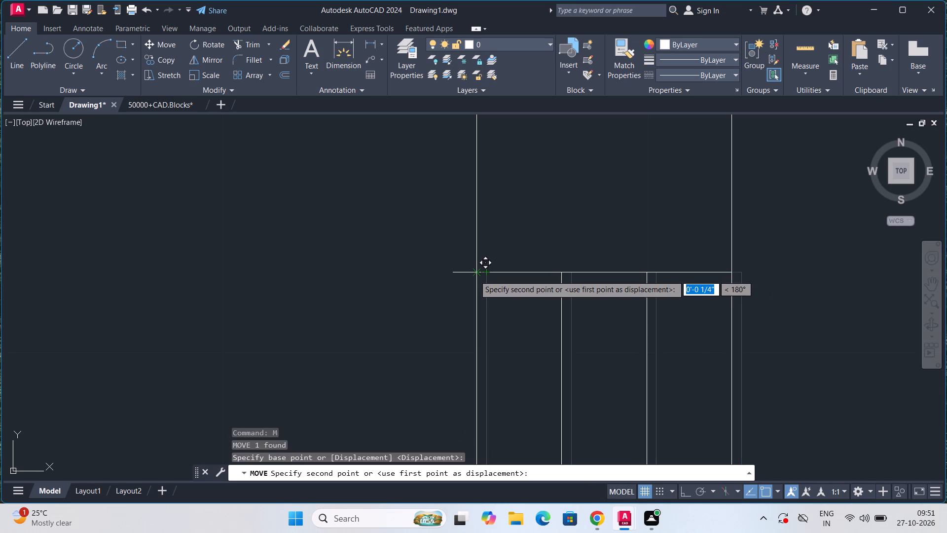
click(474, 275)
Switch to the 50000+CAD.Blocks drawing and look through its furniture, door and wardrobe block sheets for a wardrobe.
scroll(474, 275, down, 10)
scroll(461, 303, up, 3)
middle_drag(461, 303, 553, 202)
scroll(553, 202, down, 2)
middle_drag(492, 249, 486, 287)
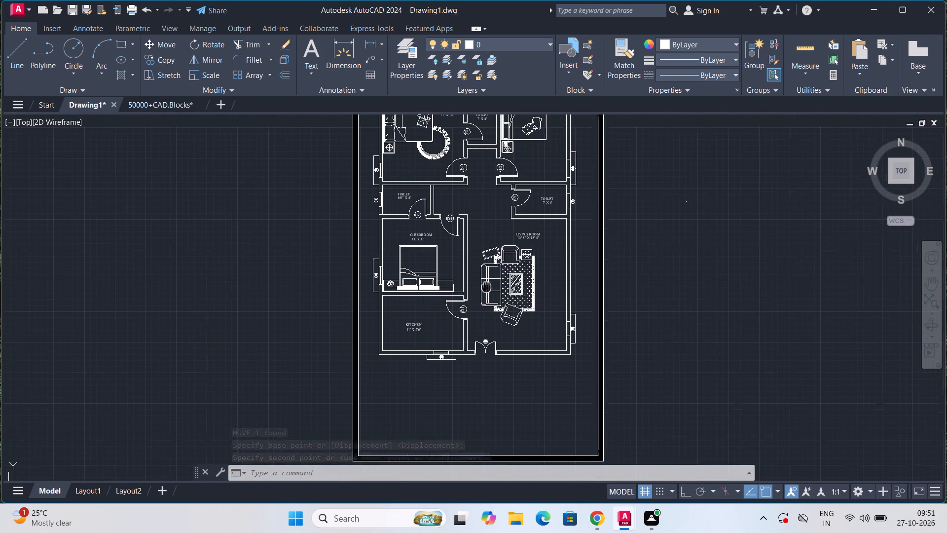
middle_drag(486, 287, 486, 292)
click(150, 102)
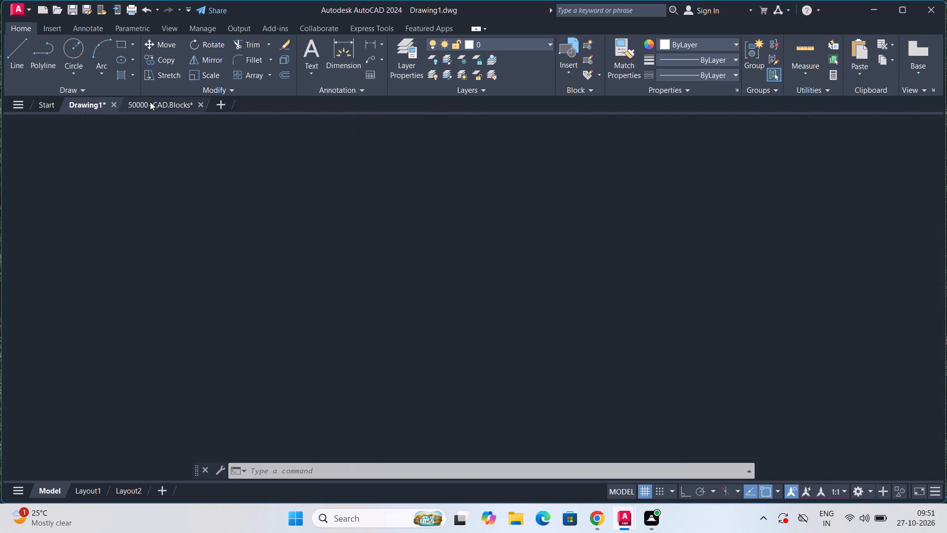
scroll(464, 238, down, 6)
scroll(476, 332, down, 3)
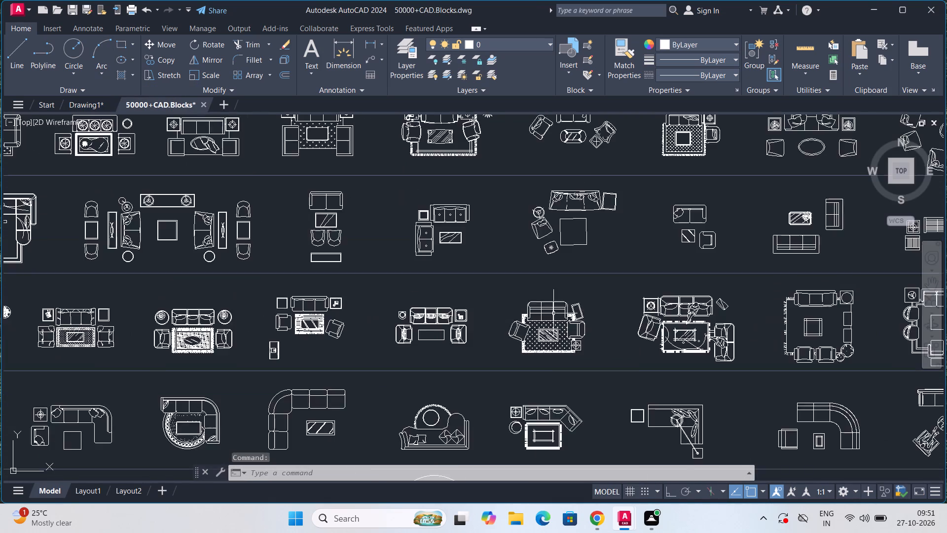
scroll(527, 323, down, 9)
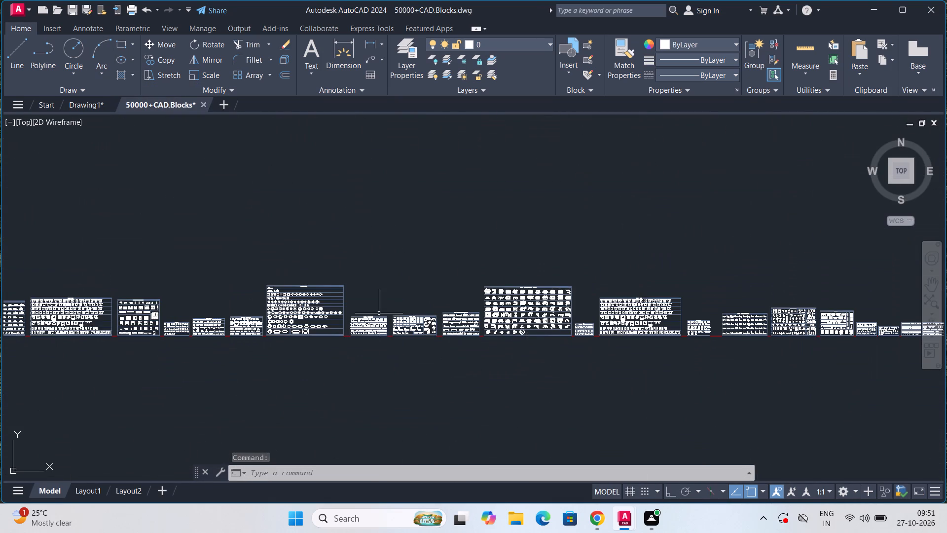
scroll(223, 305, up, 3)
middle_drag(223, 305, 598, 230)
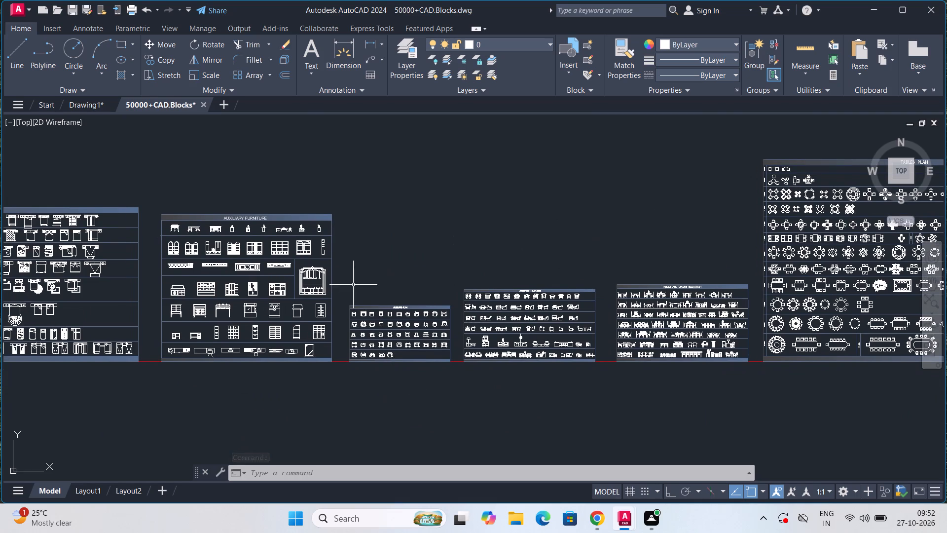
middle_drag(353, 285, 713, 256)
scroll(652, 269, up, 2)
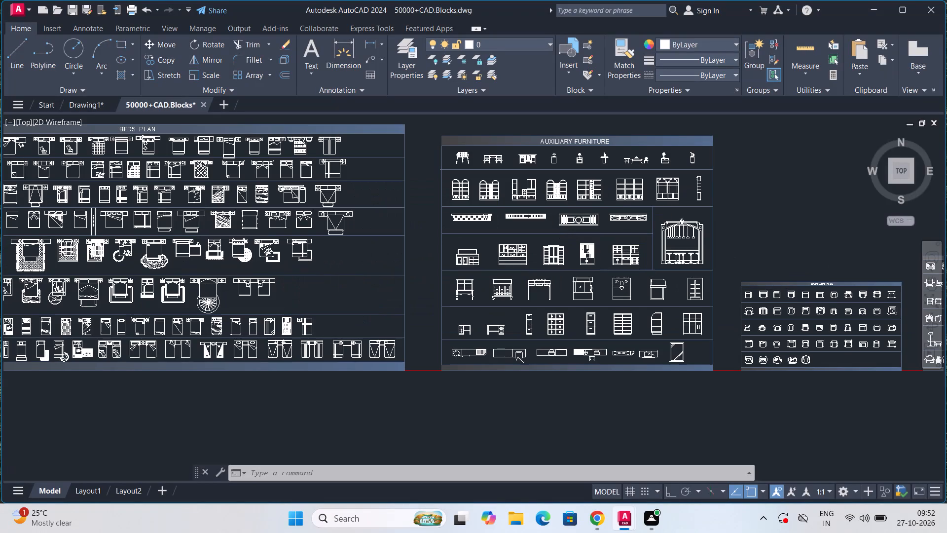
scroll(625, 272, down, 1)
middle_drag(369, 264, 752, 267)
middle_drag(303, 269, 867, 293)
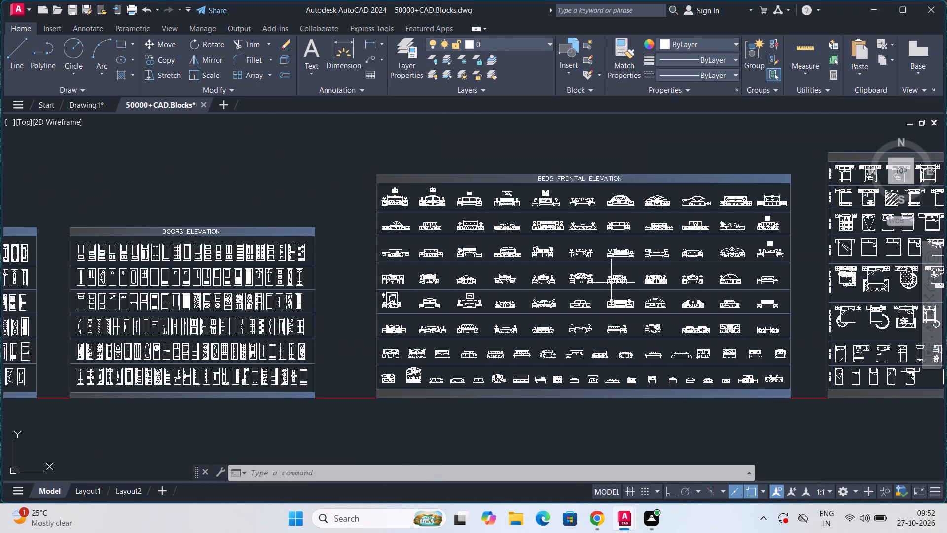
middle_drag(541, 285, 946, 274)
scroll(347, 258, up, 3)
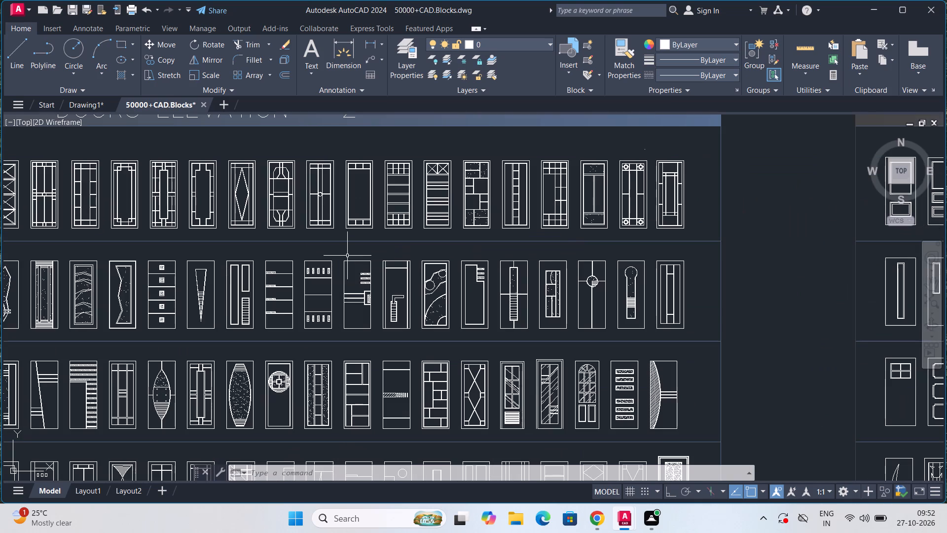
middle_drag(348, 255, 626, 147)
scroll(564, 242, down, 3)
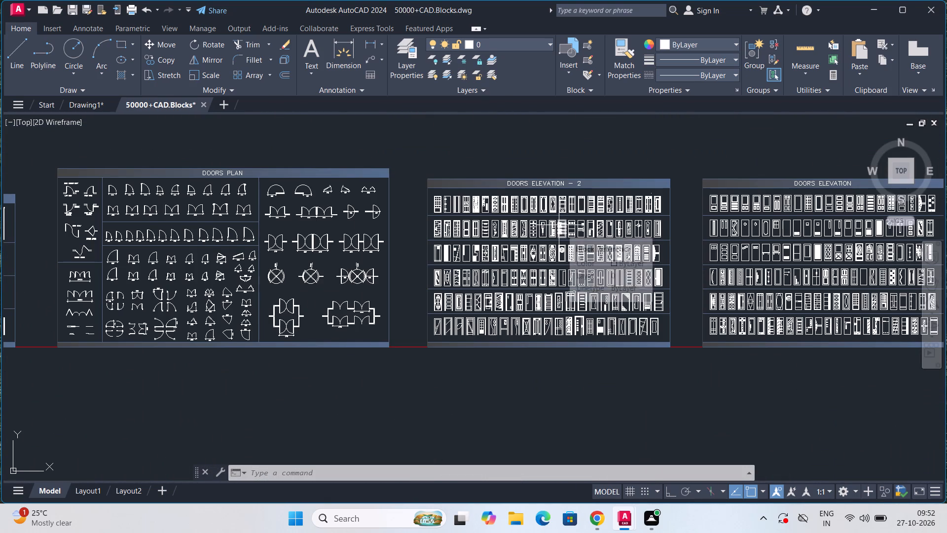
middle_drag(559, 225, 946, 215)
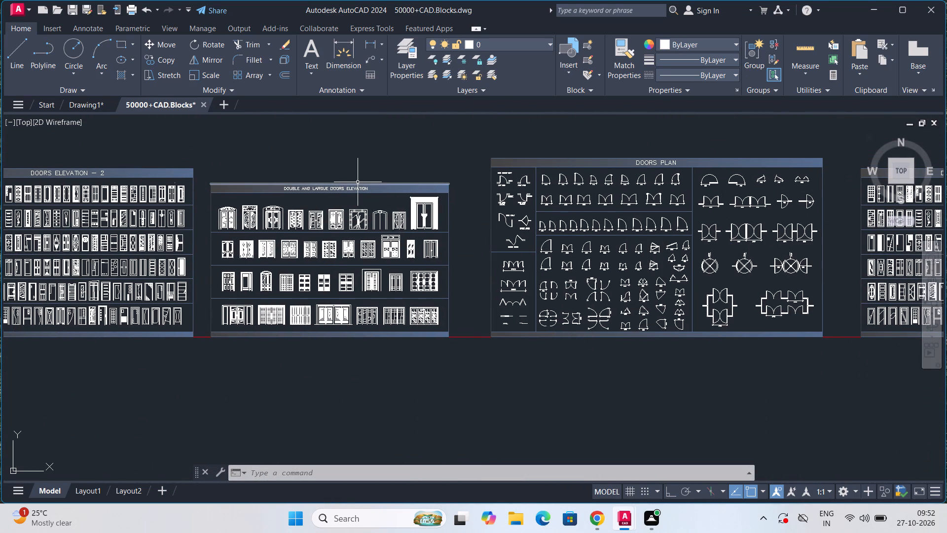
middle_drag(352, 182, 725, 183)
middle_drag(453, 197, 716, 210)
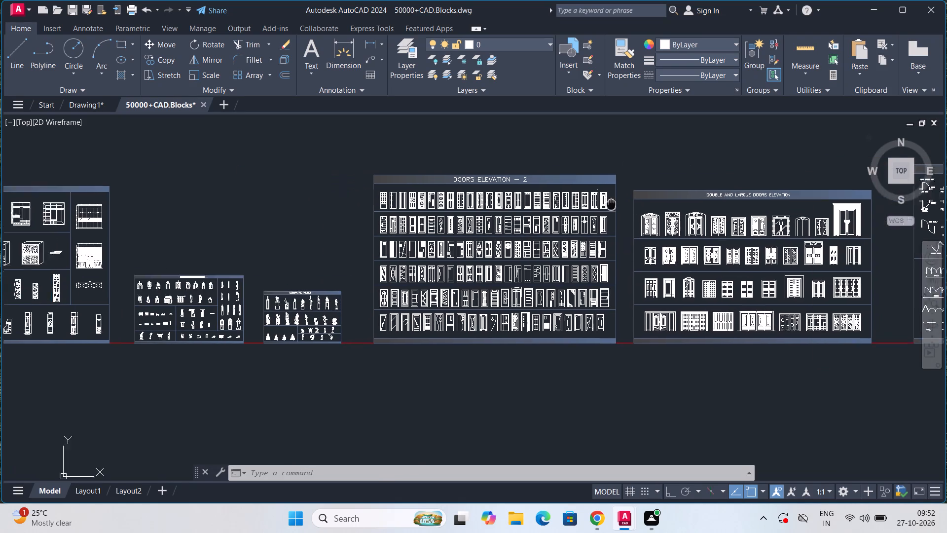
middle_drag(716, 210, 937, 231)
middle_drag(599, 256, 713, 185)
scroll(588, 224, up, 3)
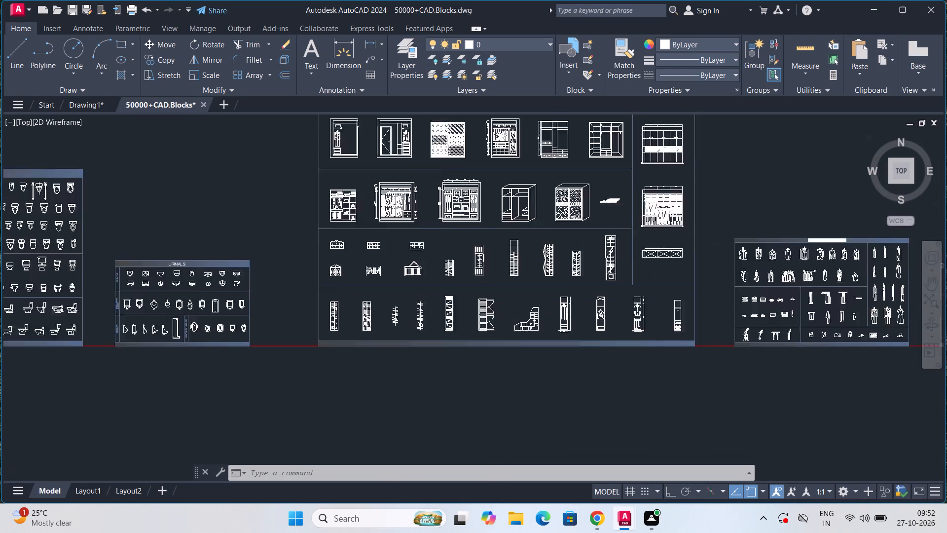
middle_drag(588, 224, 707, 114)
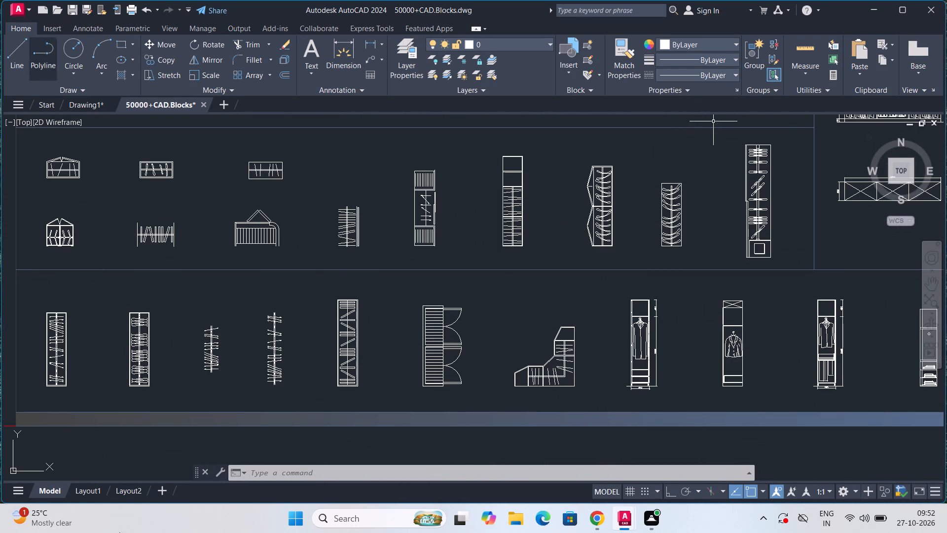
Copy the small rectangular wardrobe block with curved hangers on a central rail to the clipboard.
click(680, 225)
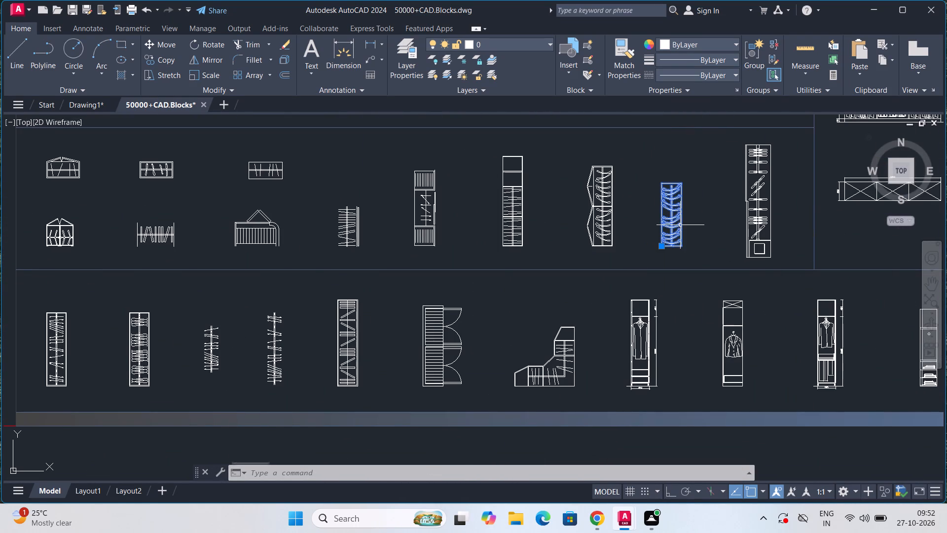
right_click(680, 225)
click(692, 240)
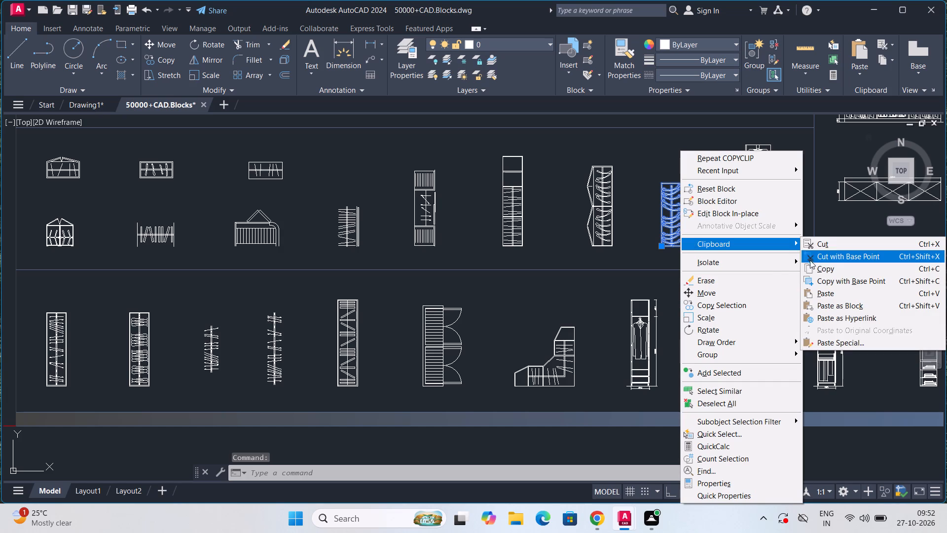
click(812, 266)
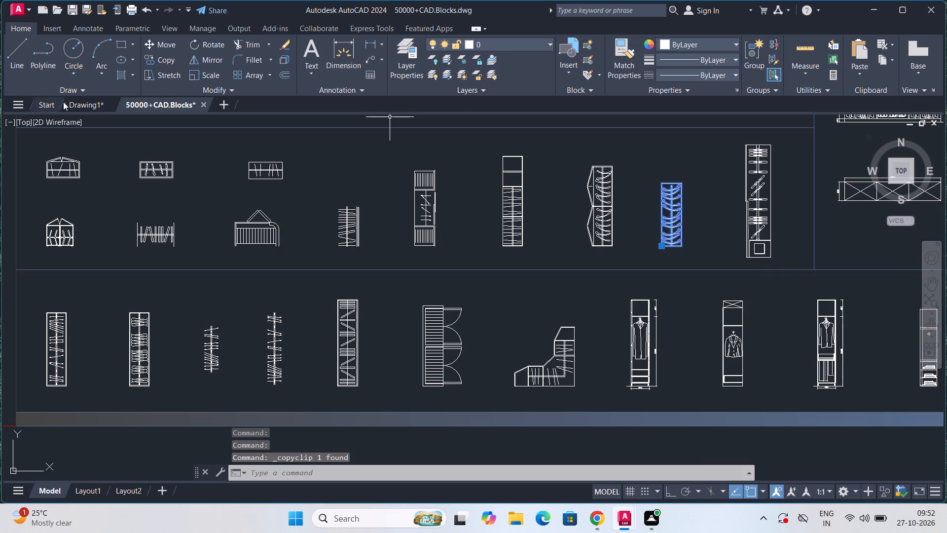
right_click(654, 200)
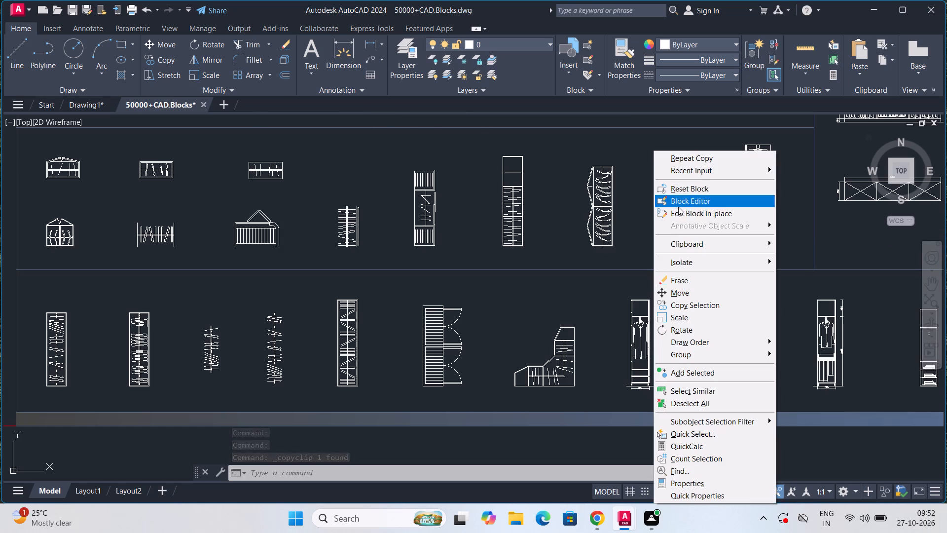
click(682, 242)
click(792, 272)
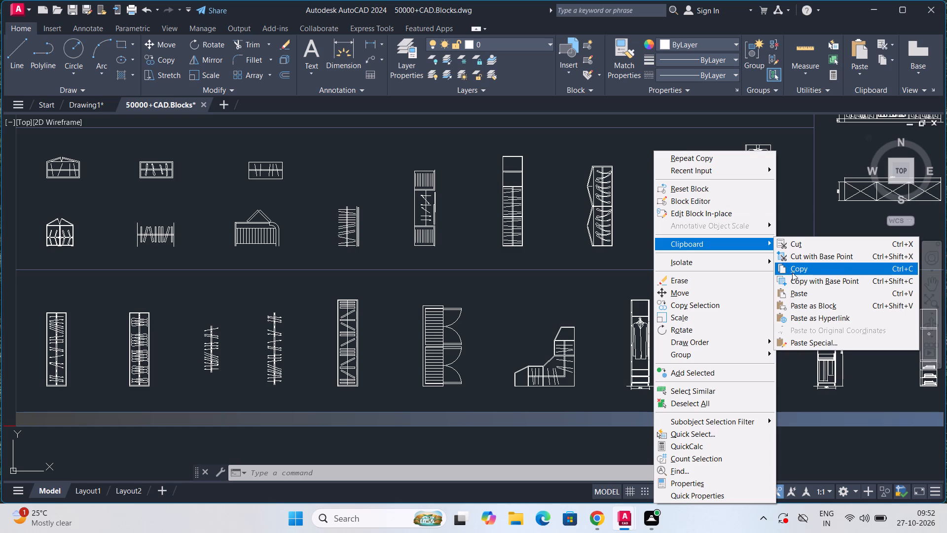
Switch to Drawing1 and paste the copied wardrobe block in the empty space beside the floor plan's border.
click(91, 110)
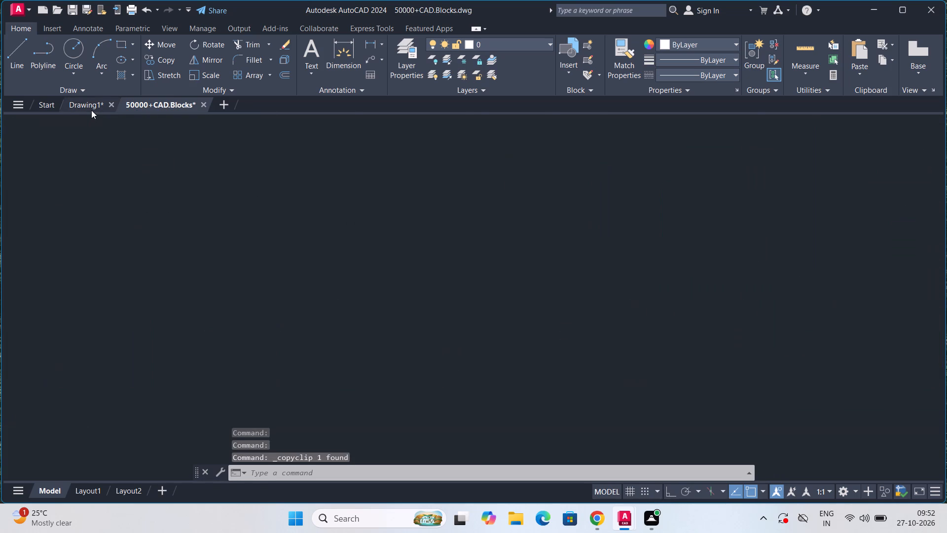
scroll(614, 218, down, 3)
middle_drag(700, 253, 590, 301)
scroll(590, 300, up, 3)
click(452, 245)
right_click(452, 245)
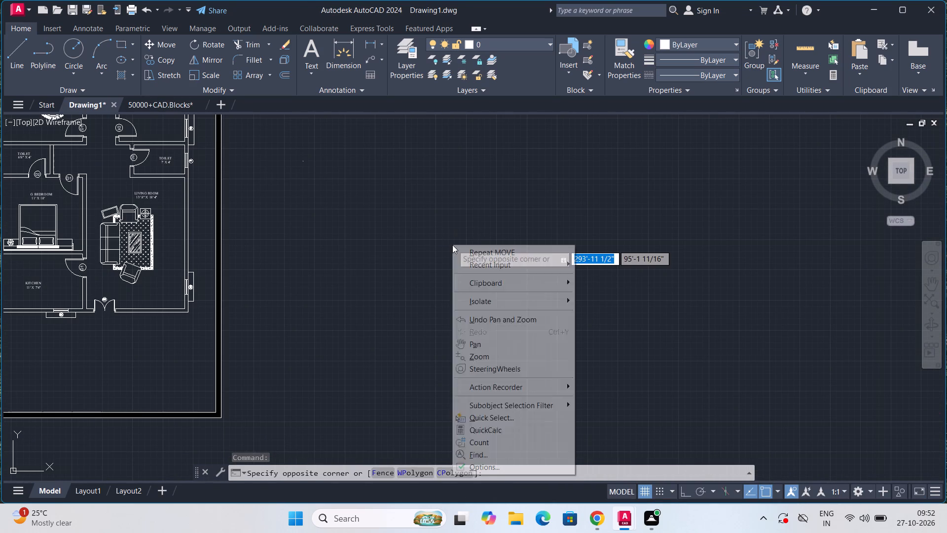
click(470, 283)
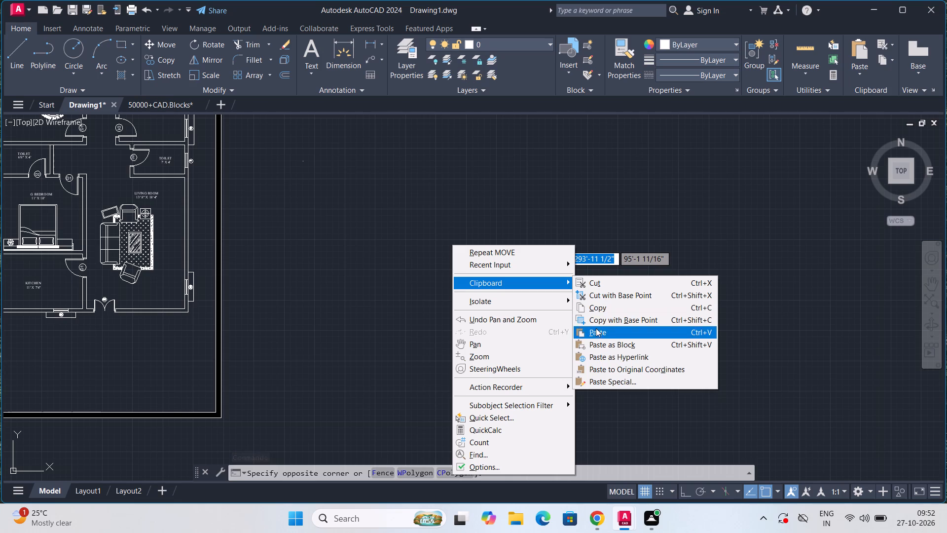
click(596, 333)
scroll(580, 317, down, 5)
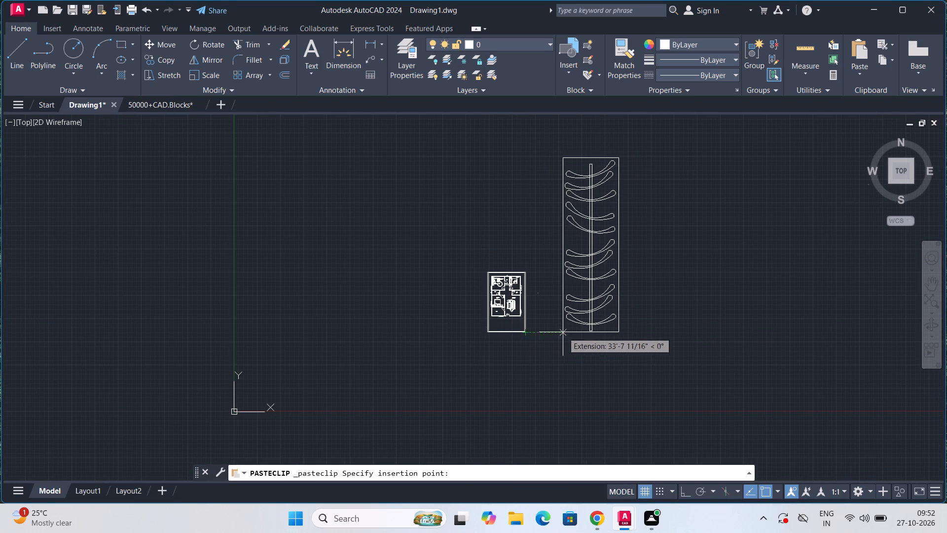
click(563, 332)
Scale the pasted wardrobe block down freehand from its lower corner to suit the floor plan's rooms.
text(SC)
key(Return)
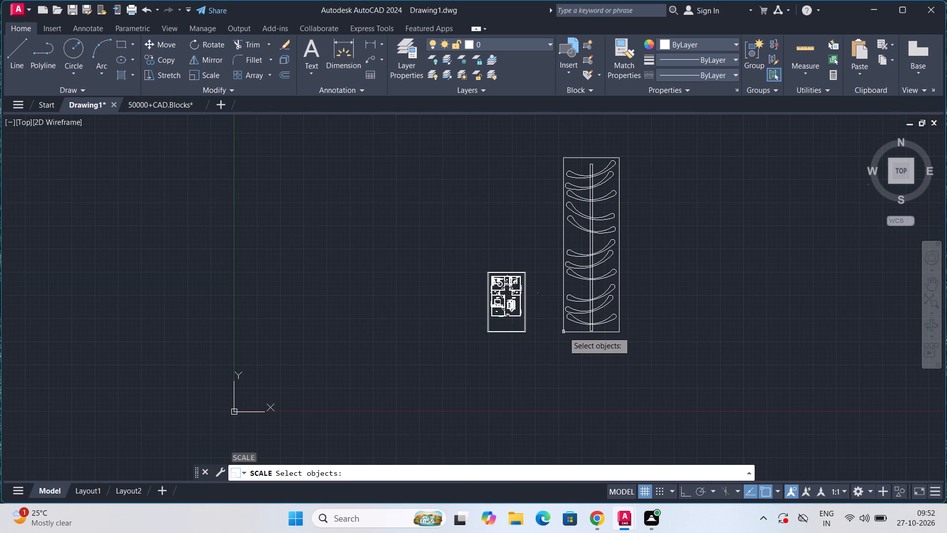
click(563, 332)
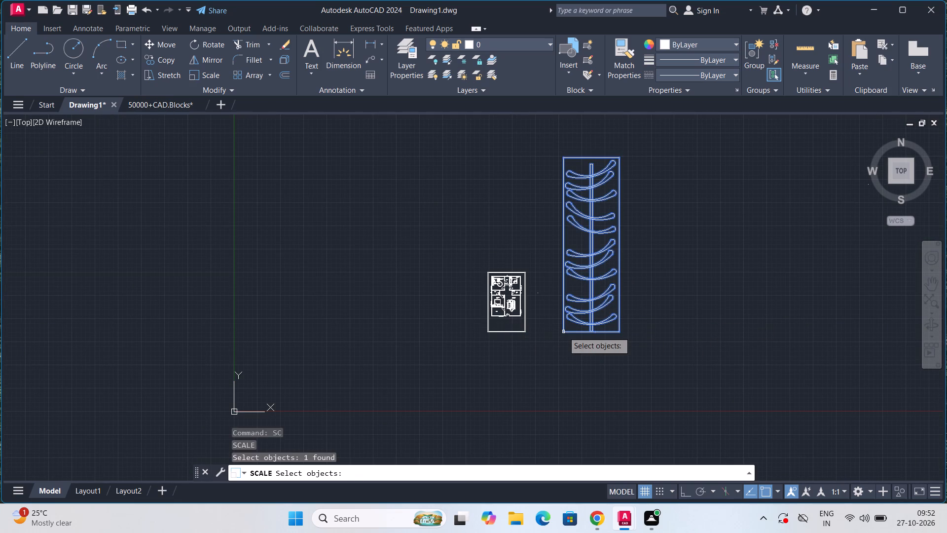
key(Return)
click(563, 332)
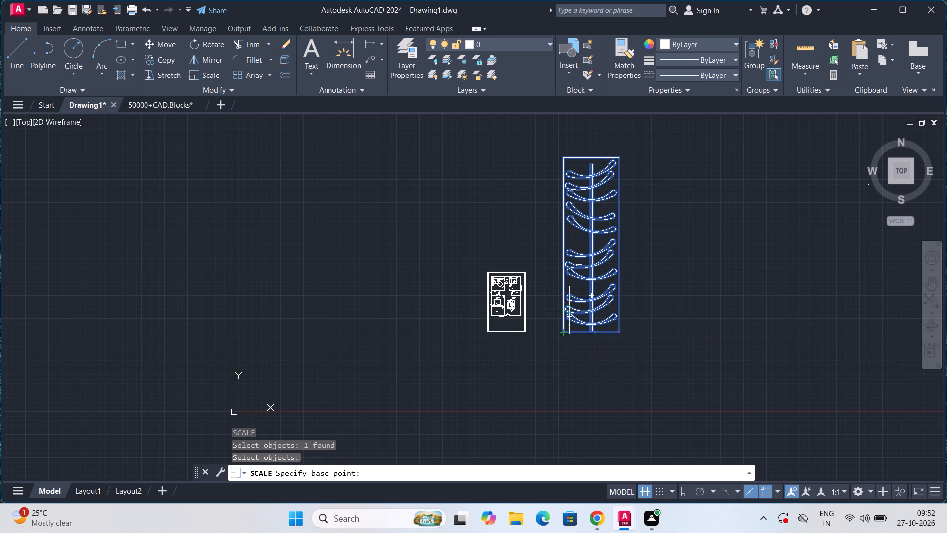
click(565, 340)
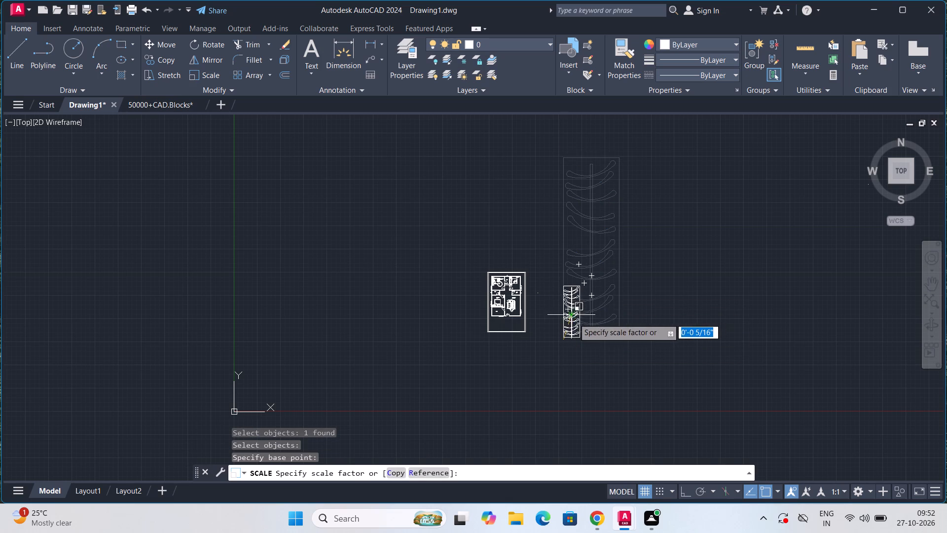
scroll(571, 325, down, 3)
scroll(570, 326, up, 6)
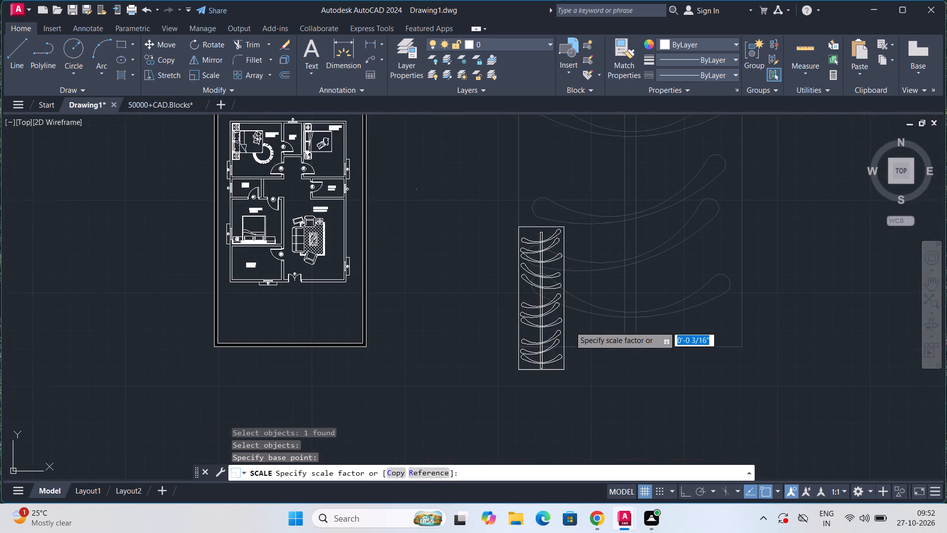
scroll(570, 326, up, 2)
click(437, 413)
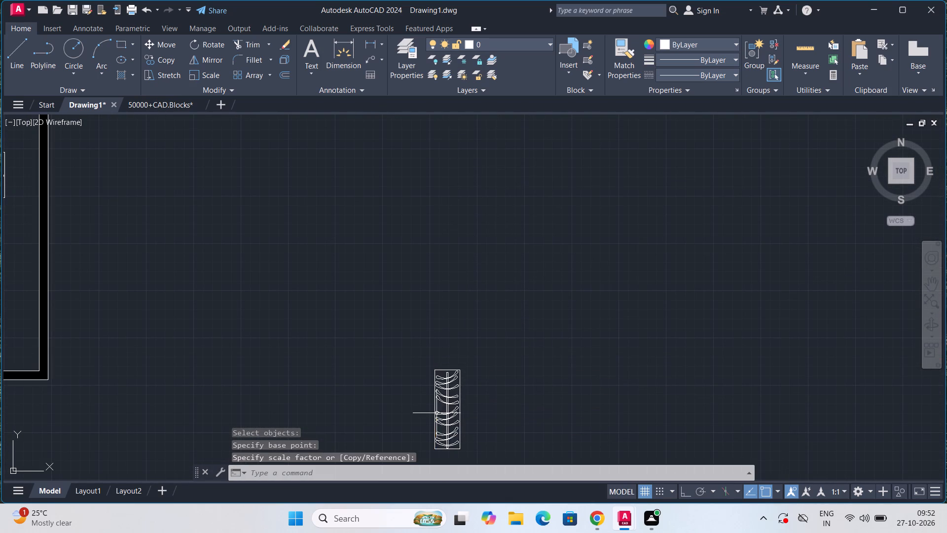
Move the scaled wardrobe block from outside the border into the G Bedroom, between the bed and the living room wall.
click(446, 394)
key(m)
key(Return)
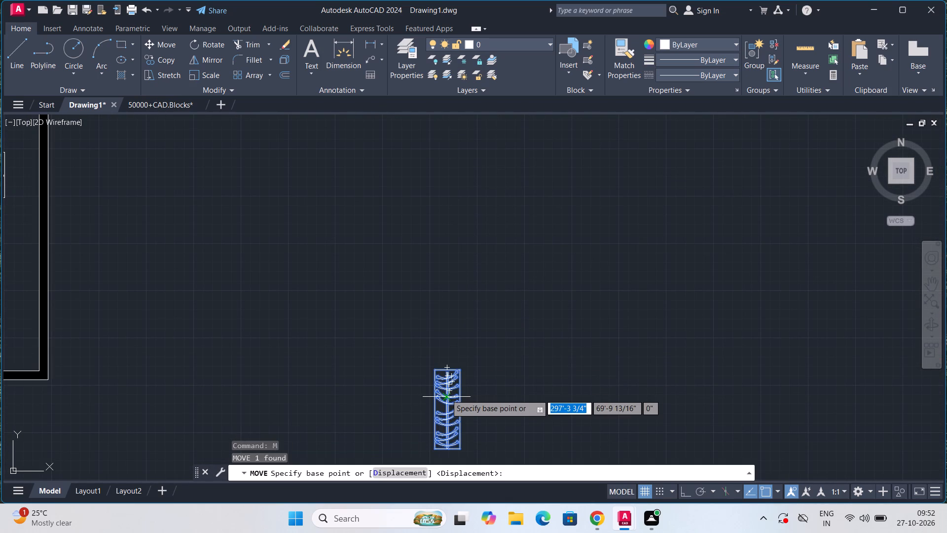
click(446, 394)
scroll(342, 240, down, 4)
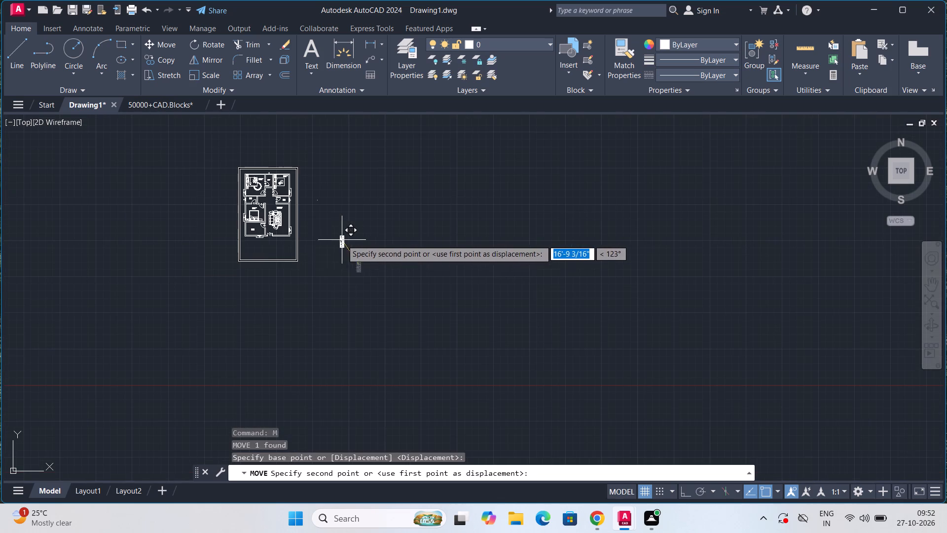
scroll(271, 233, up, 4)
middle_drag(244, 192, 315, 305)
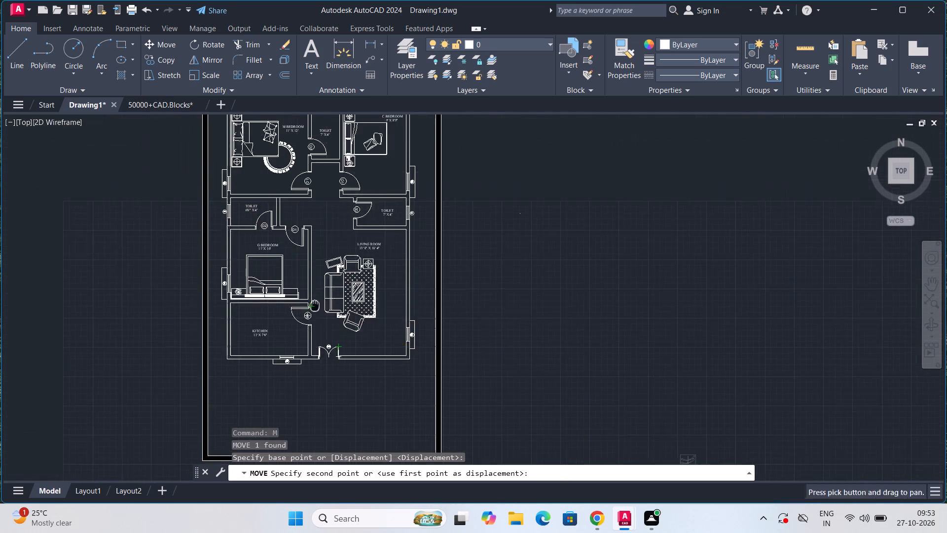
scroll(264, 274, up, 3)
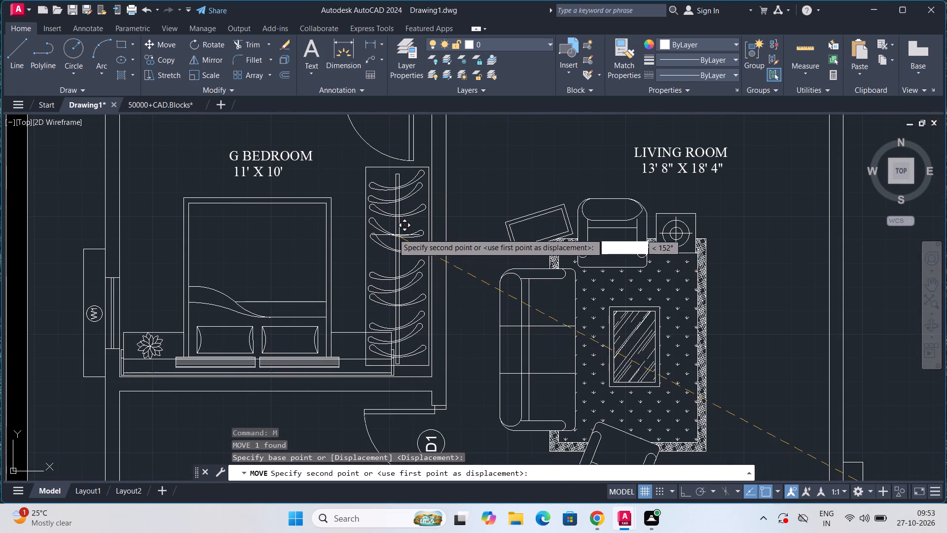
click(386, 232)
Copy the G Bedroom wardrobe once onto the M Bedroom's bed area and once into the empty space outside the plan's border.
scroll(386, 232, down, 1)
click(386, 232)
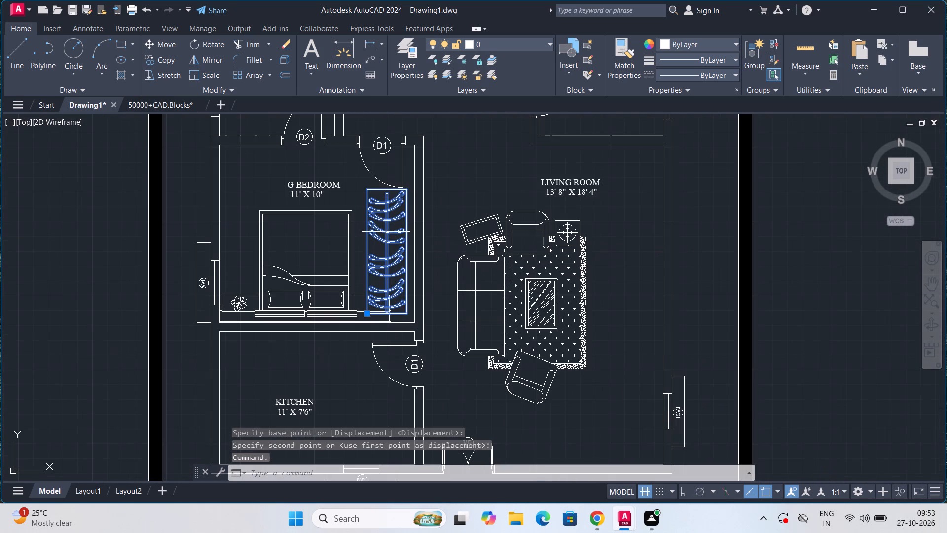
text(CO)
key(Return)
click(386, 232)
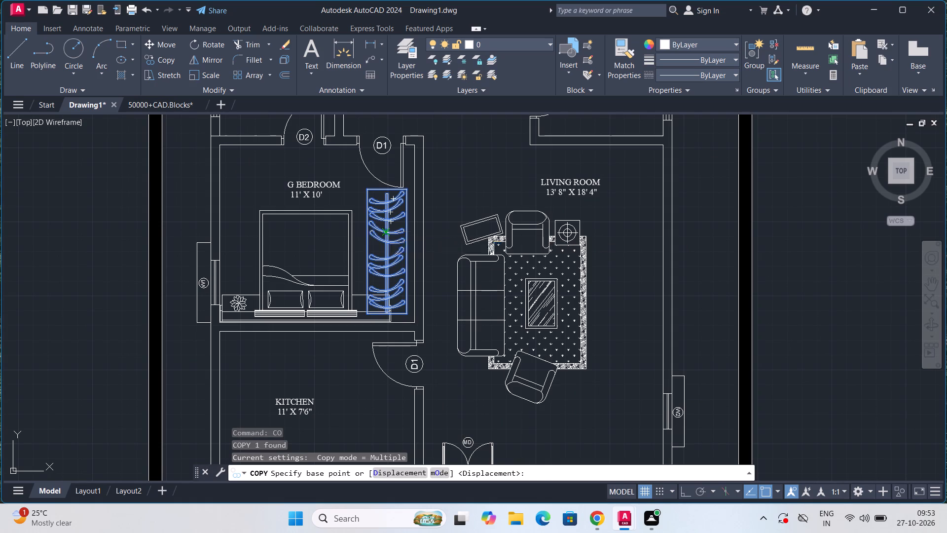
scroll(386, 232, down, 2)
middle_drag(388, 188, 380, 332)
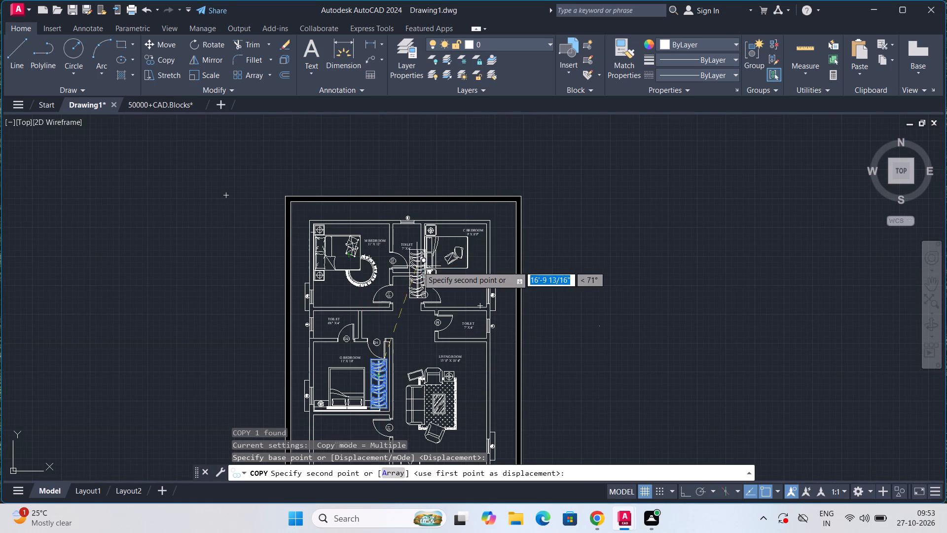
click(335, 262)
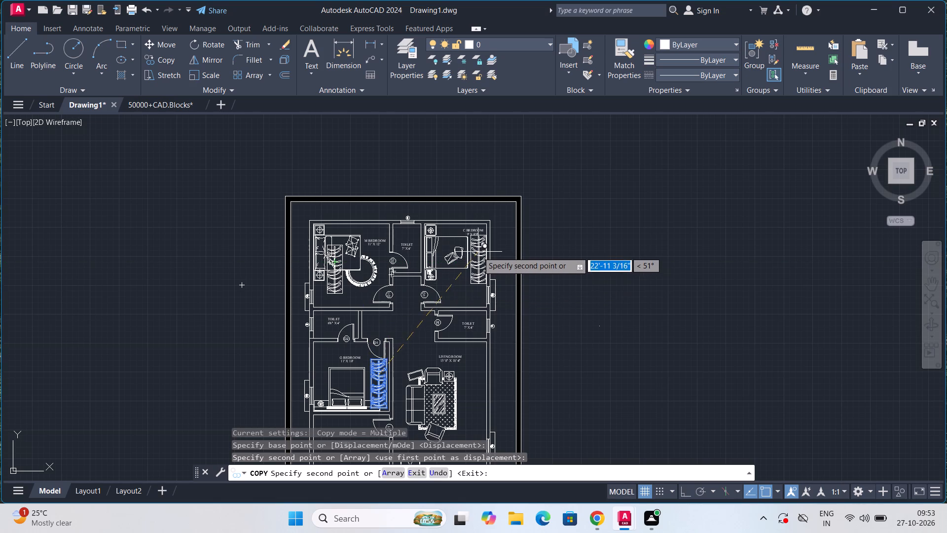
scroll(478, 250, down, 1)
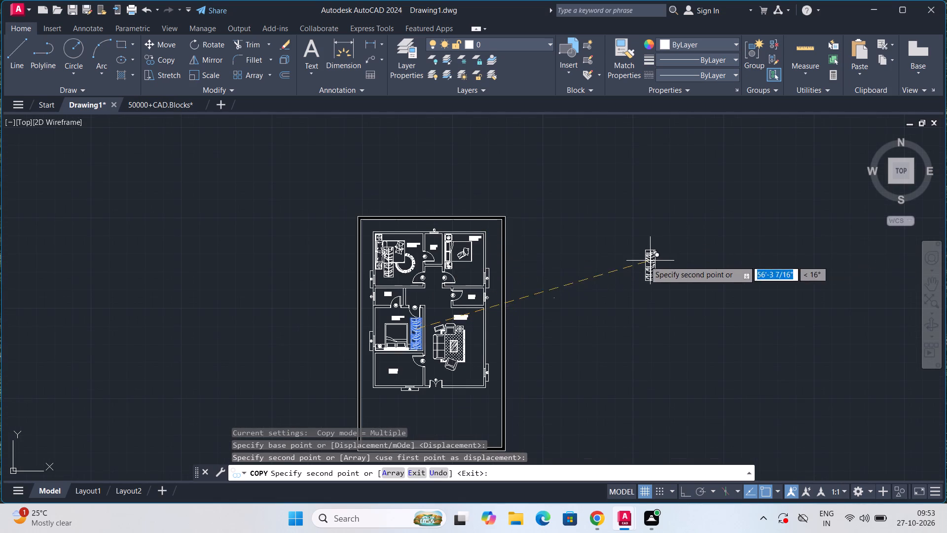
click(638, 258)
key(Escape)
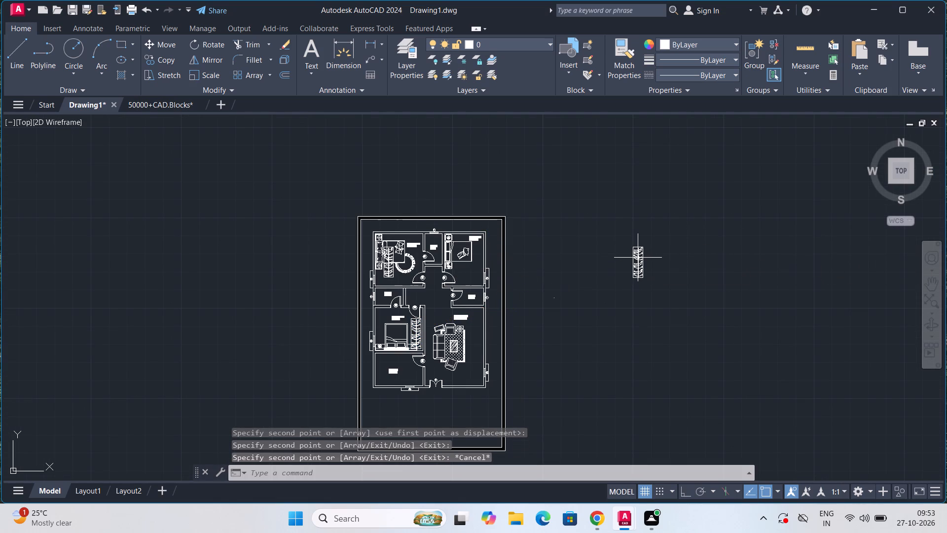
Scale the G Bedroom wardrobe down slightly freehand from its lower corner nearest the living room wall.
scroll(423, 345, up, 4)
middle_drag(416, 341, 472, 177)
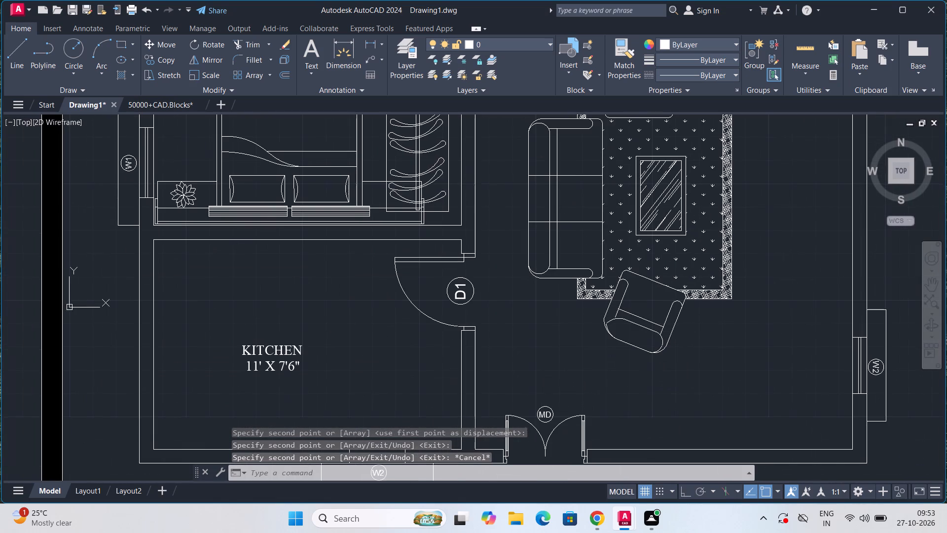
click(419, 157)
text(SC)
key(Return)
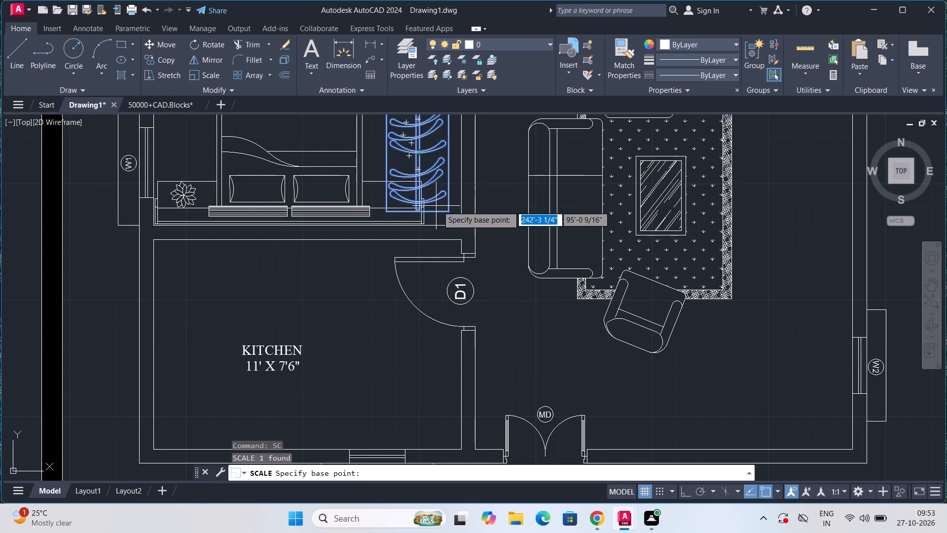
click(446, 210)
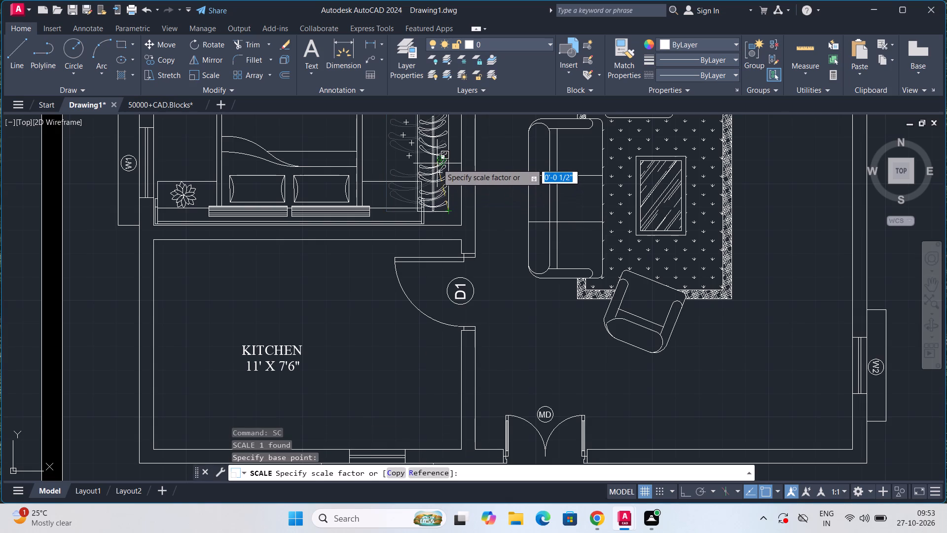
scroll(437, 163, down, 1)
middle_drag(437, 165, 435, 241)
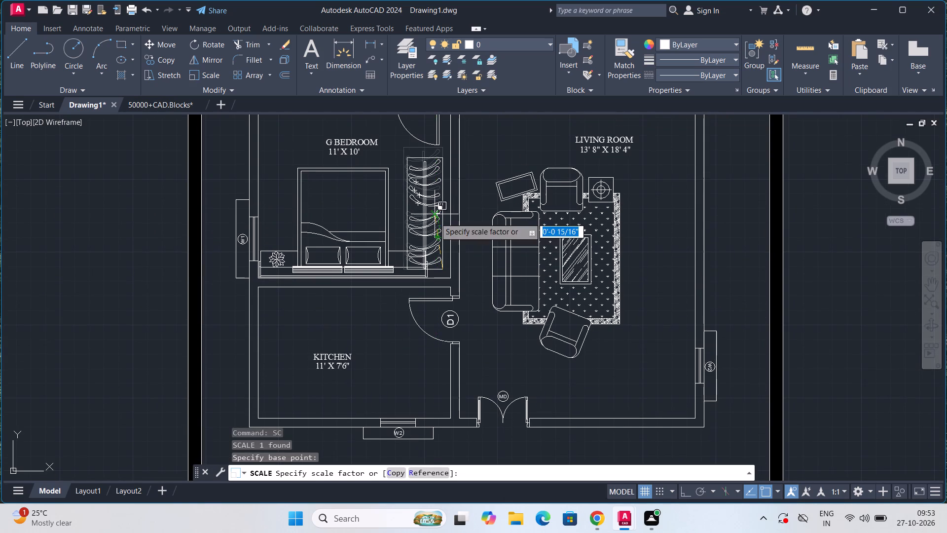
middle_drag(436, 221, 437, 266)
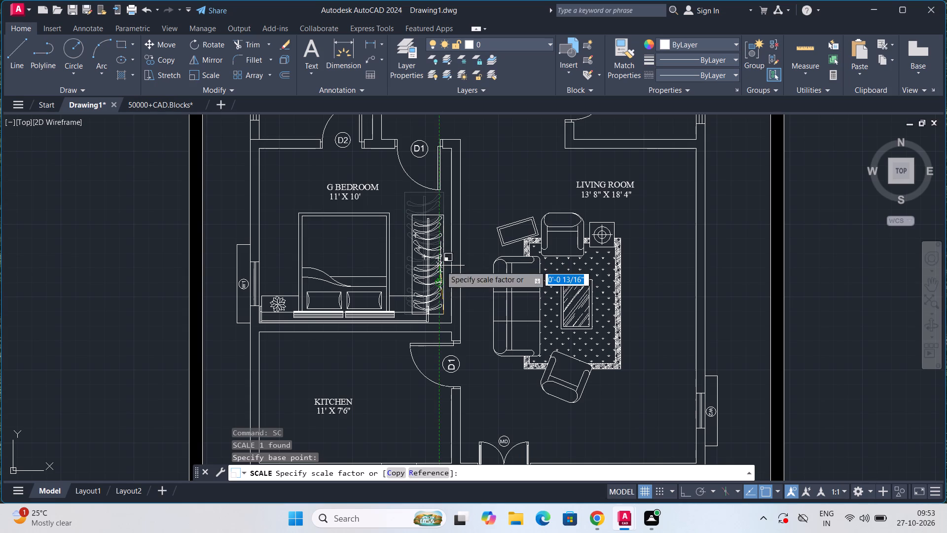
click(440, 262)
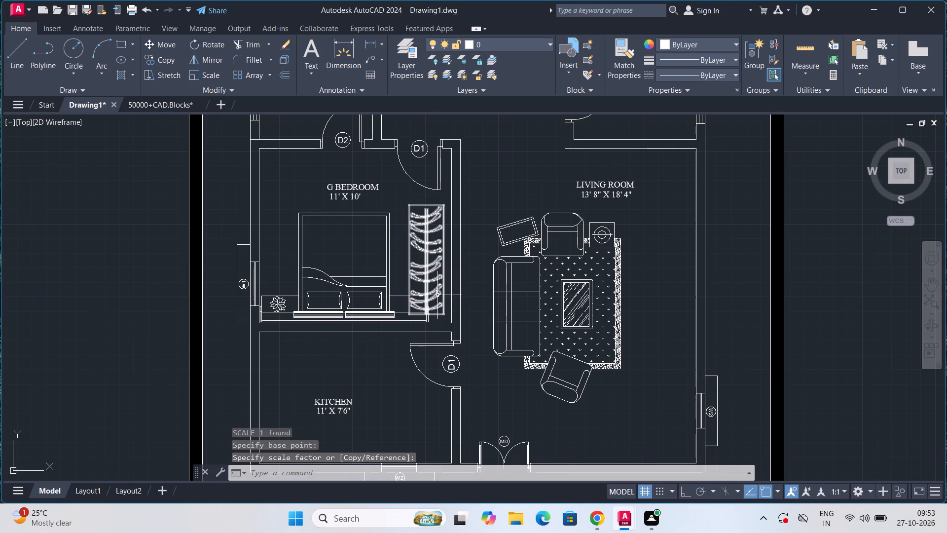
Move the G Bedroom wardrobe up and closer against the living room wall, just below the D1 door swing.
click(437, 296)
key(m)
key(Return)
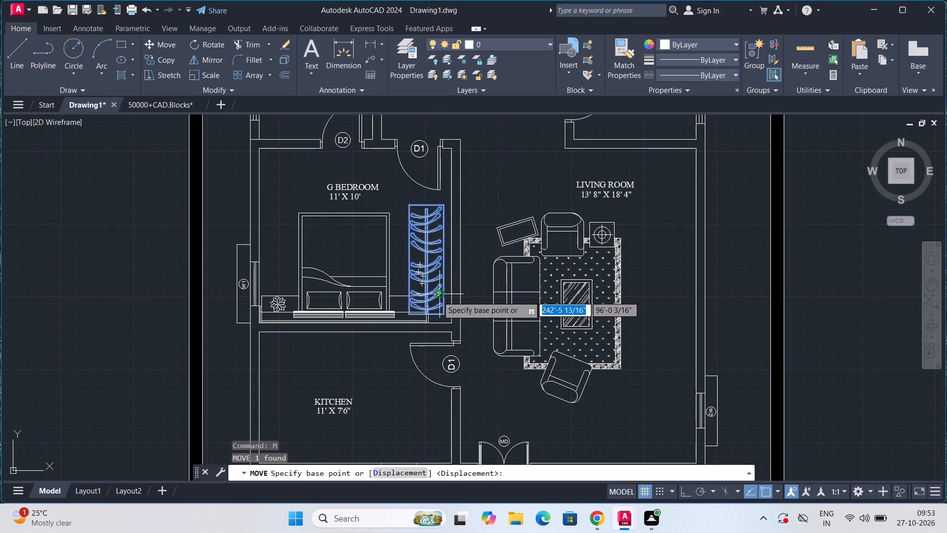
click(437, 296)
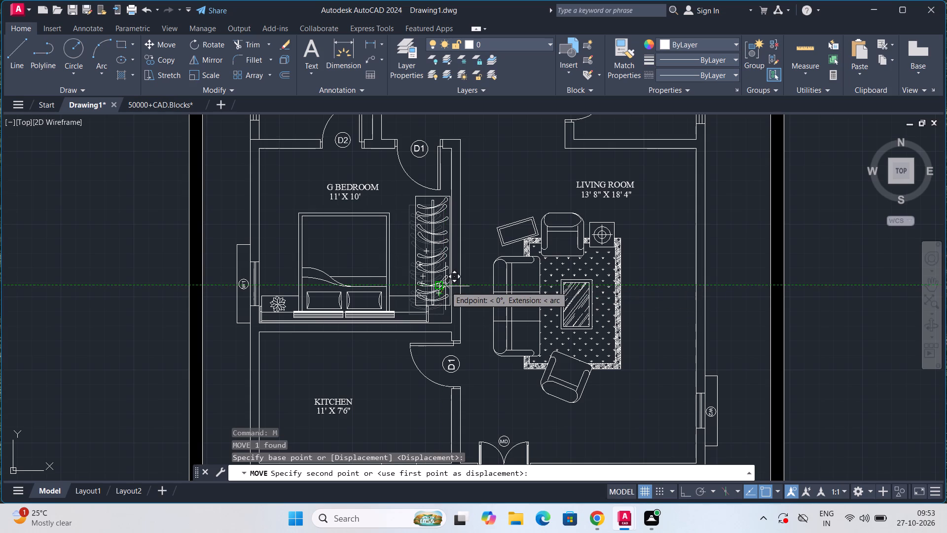
click(445, 286)
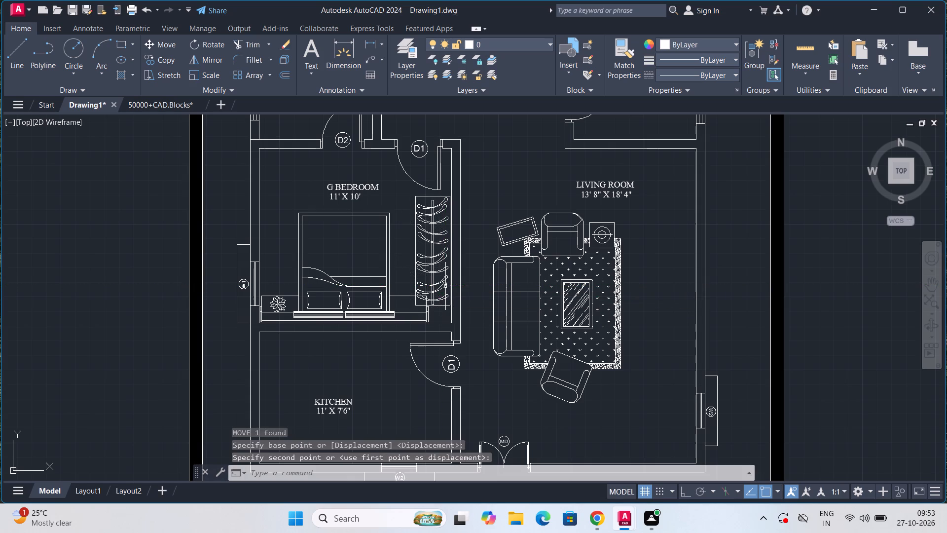
Explode the G Bedroom's bed block, whose bedside table overlaps the wardrobe, into separate lines.
scroll(398, 295, up, 3)
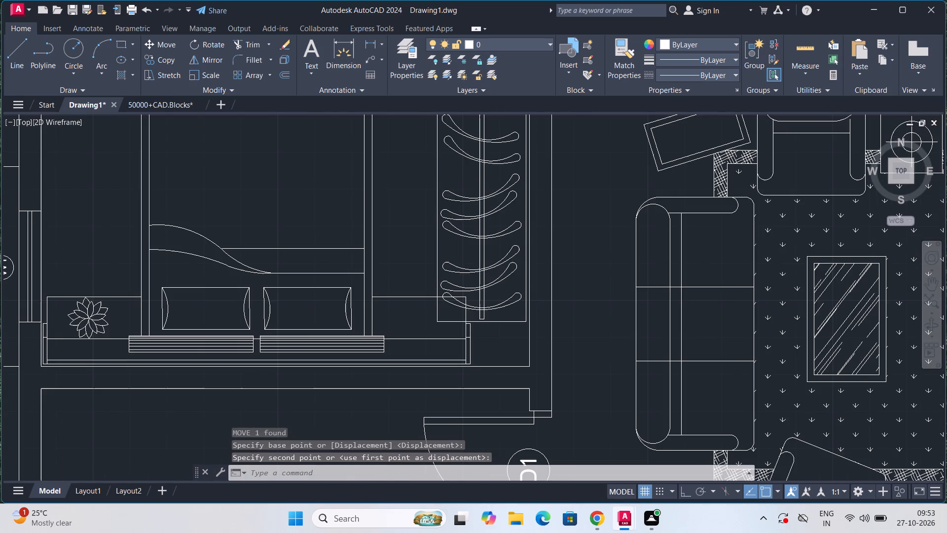
click(395, 298)
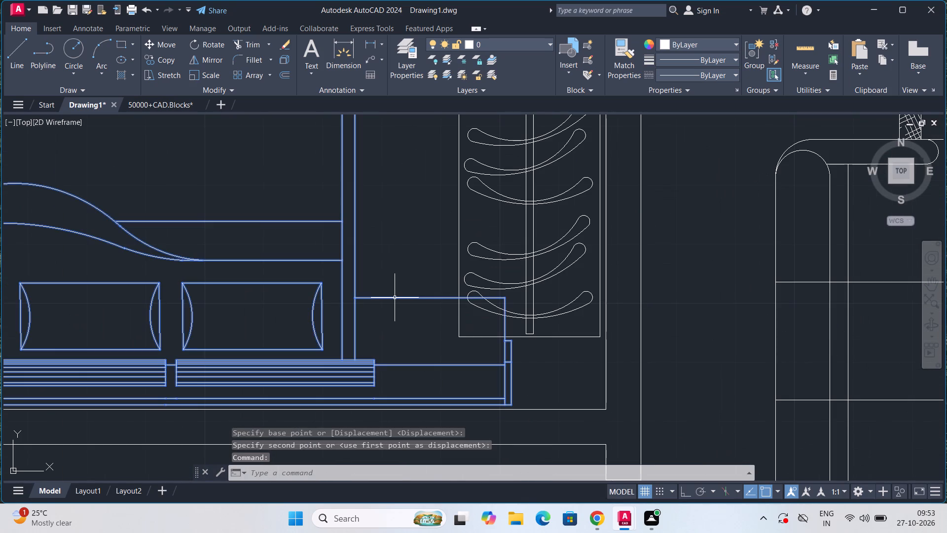
key(x)
key(Return)
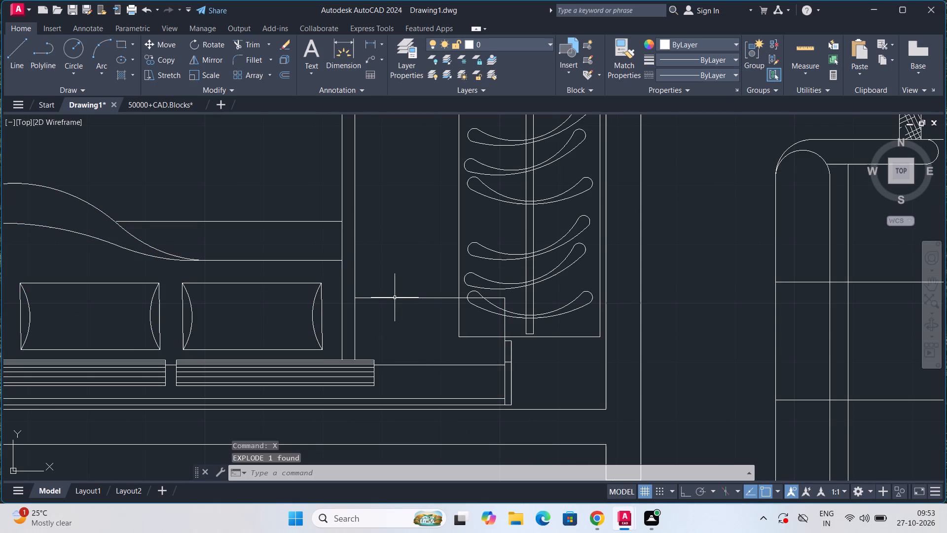
Erase the top, side and inner lines of the bedside table overlapping the G Bedroom wardrobe, including the doubled edge.
click(395, 298)
key(Delete)
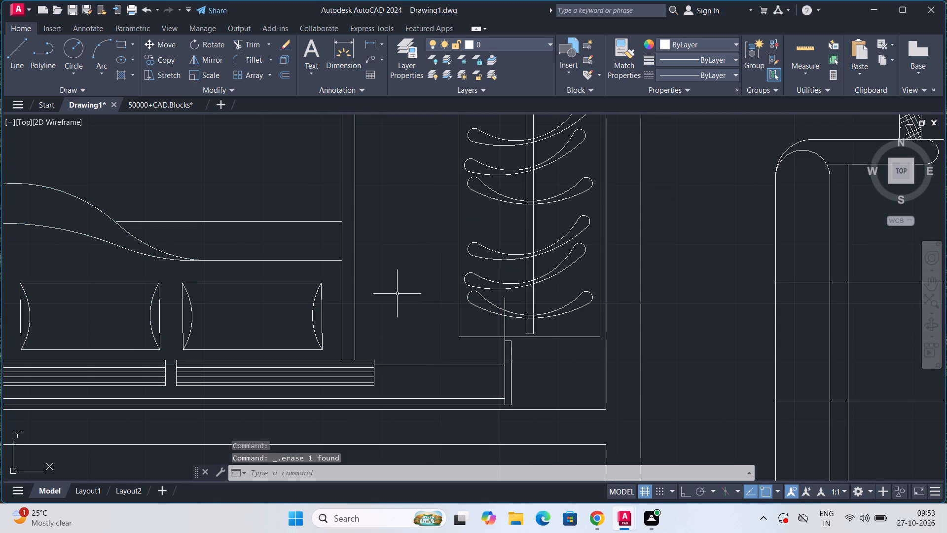
click(504, 331)
key(Delete)
click(505, 324)
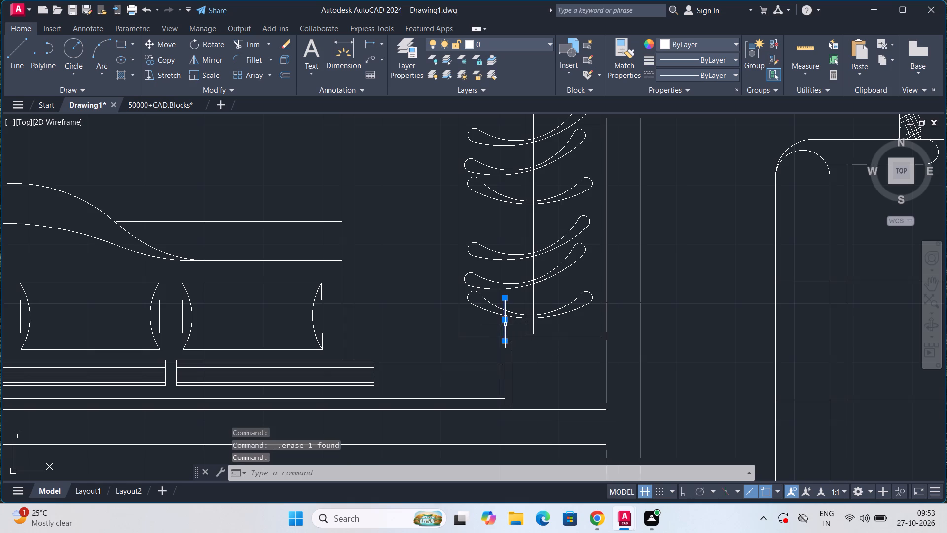
click(510, 353)
click(507, 361)
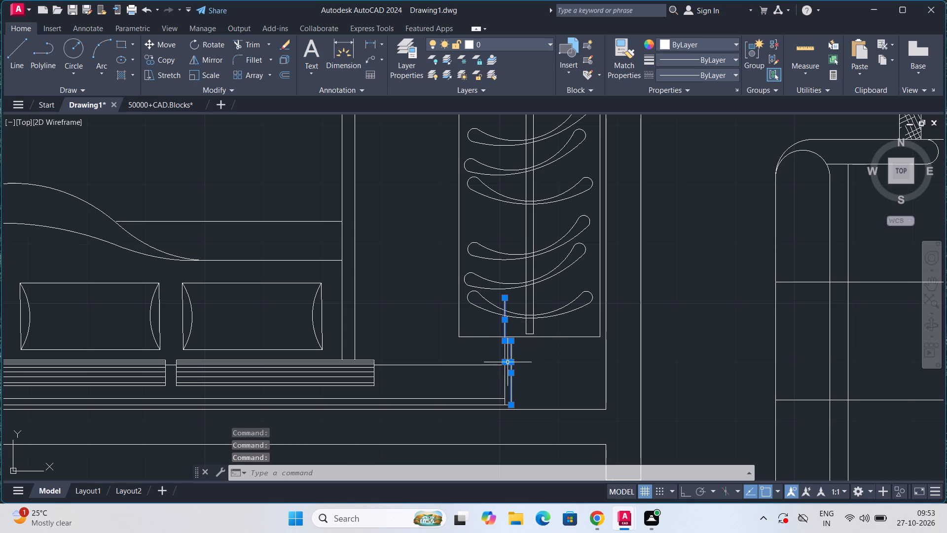
click(505, 354)
click(485, 364)
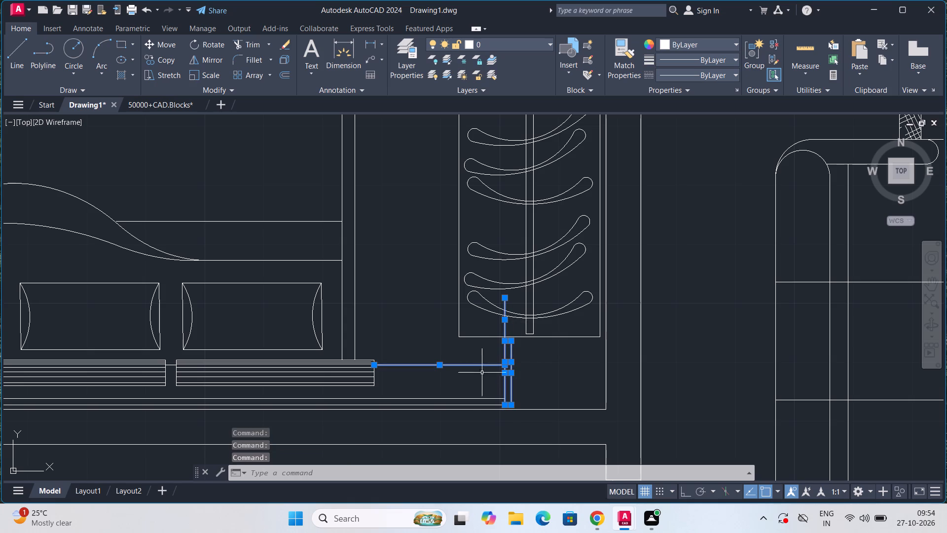
scroll(474, 387, down, 1)
middle_drag(474, 387, 510, 319)
scroll(510, 322, up, 2)
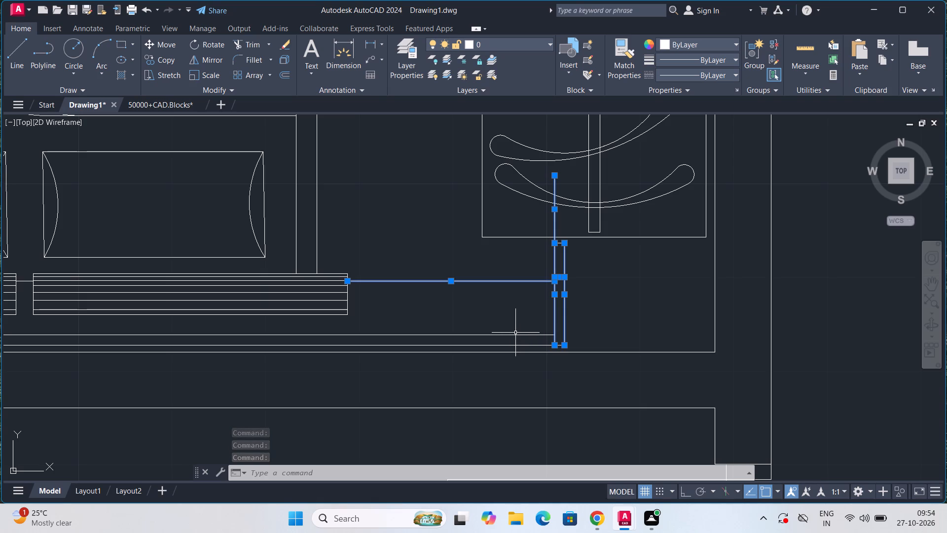
scroll(513, 333, down, 1)
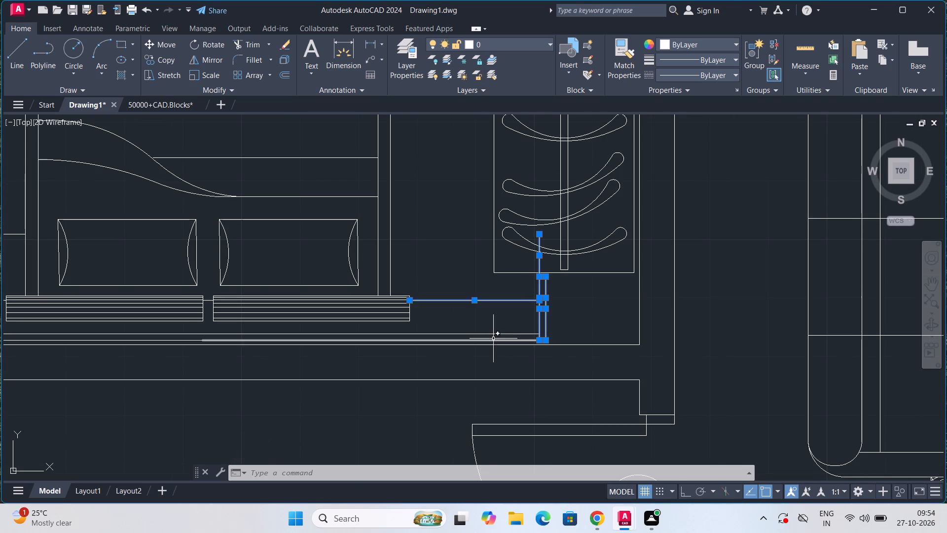
middle_drag(493, 339, 505, 329)
scroll(511, 315, down, 1)
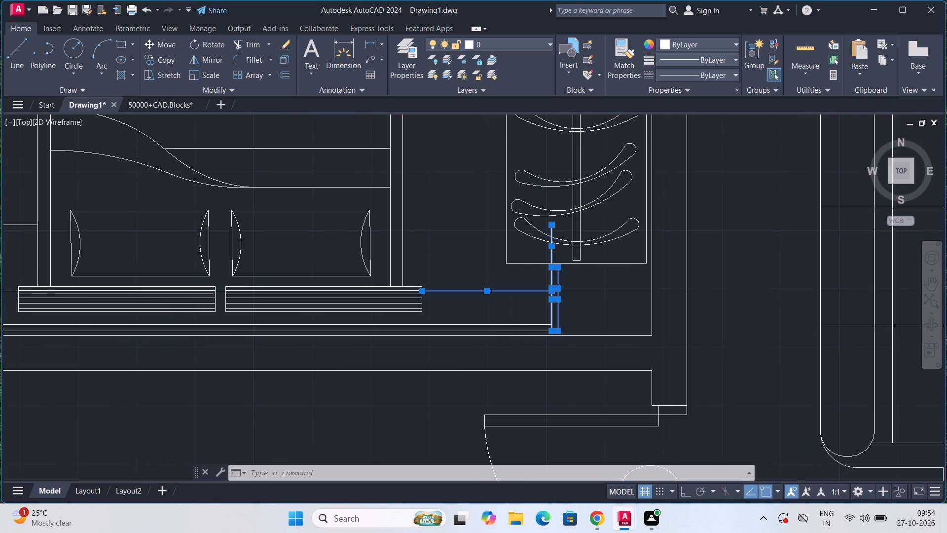
key(Delete)
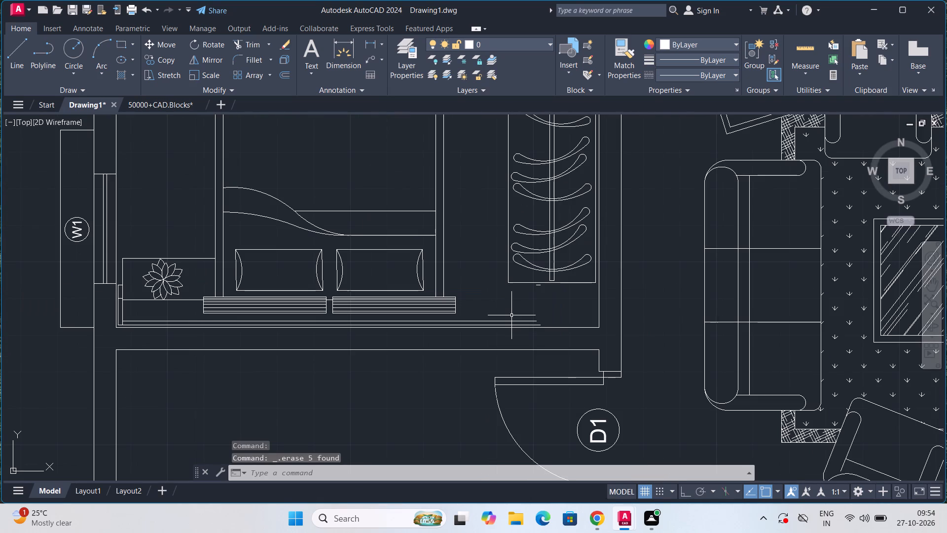
Erase the leftover short line just below the G Bedroom wardrobe's bottom edge.
scroll(511, 315, up, 2)
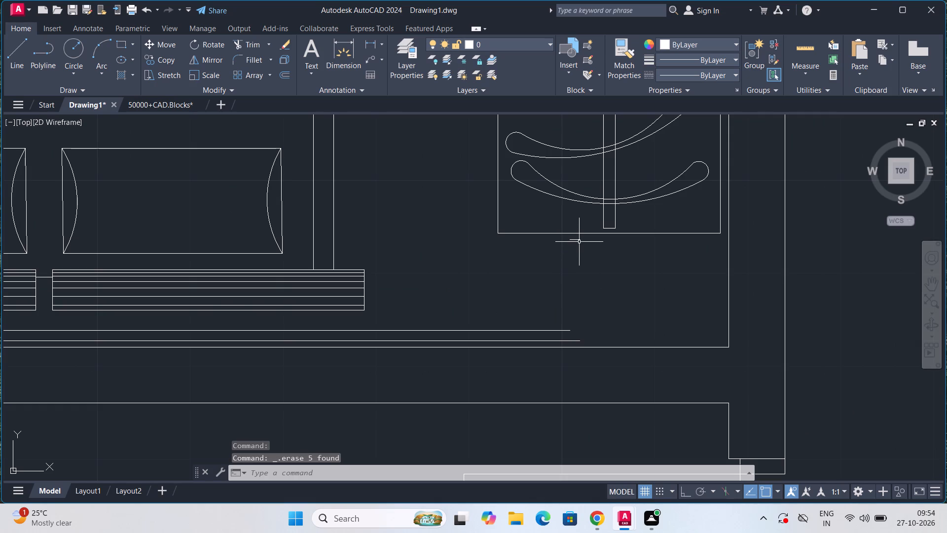
click(579, 241)
key(Delete)
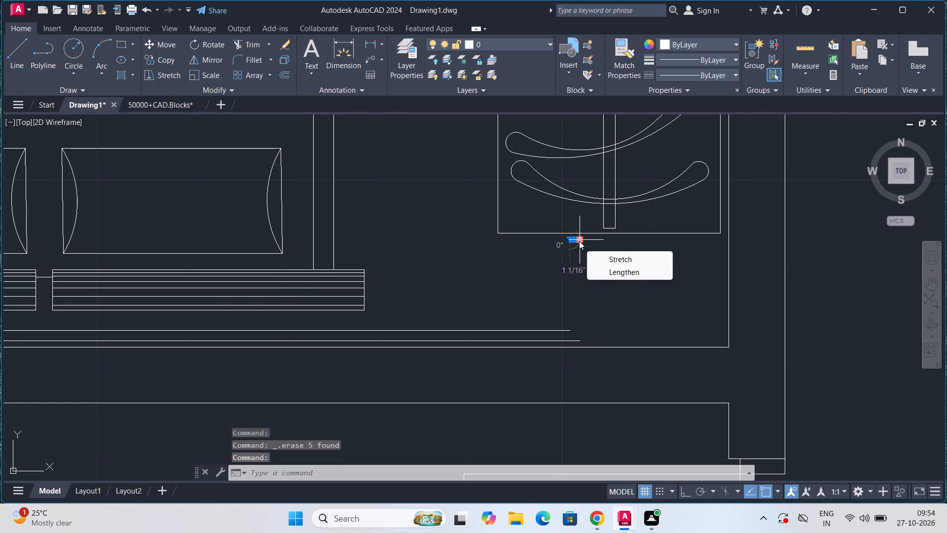
scroll(579, 241, down, 1)
scroll(555, 298, down, 1)
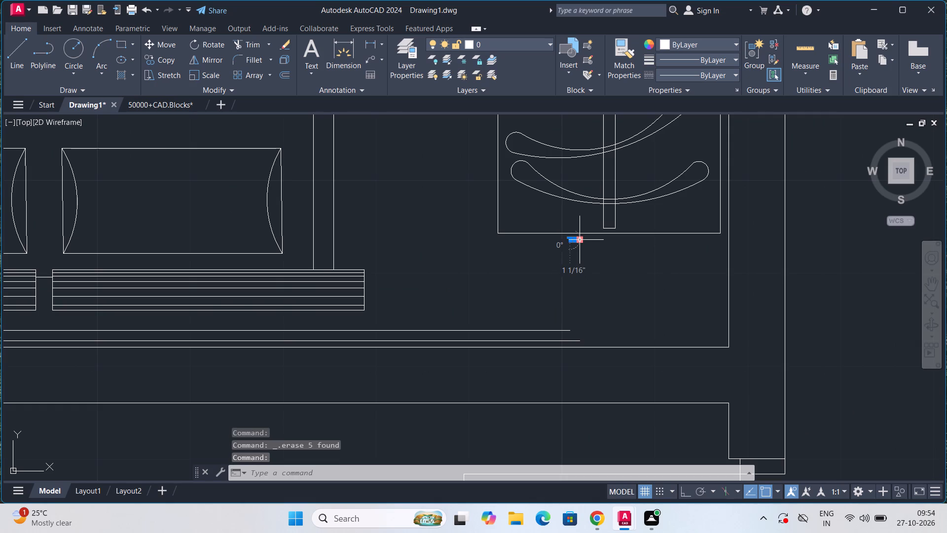
key(Delete)
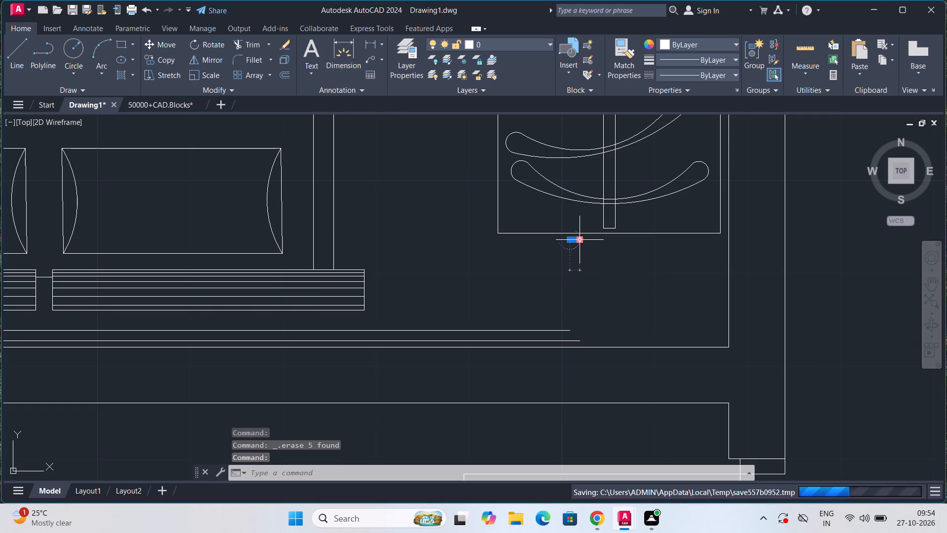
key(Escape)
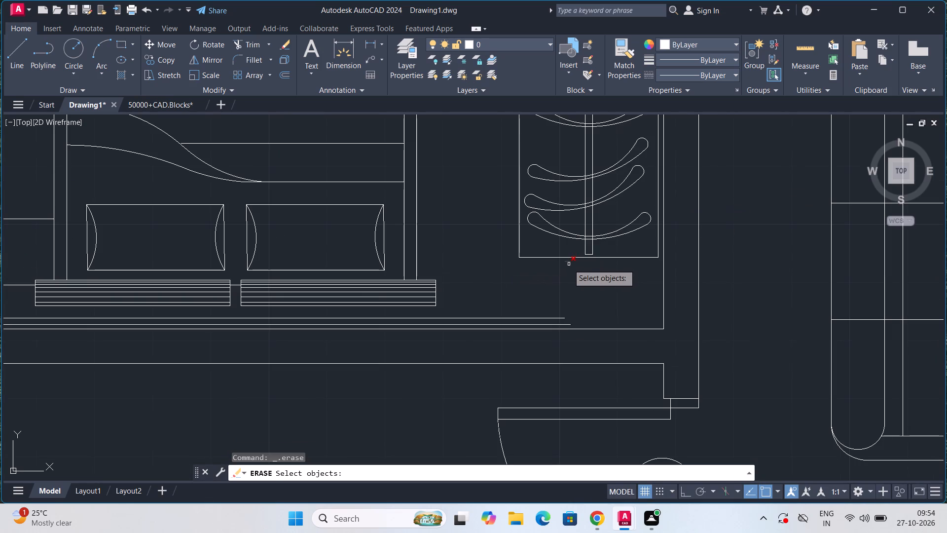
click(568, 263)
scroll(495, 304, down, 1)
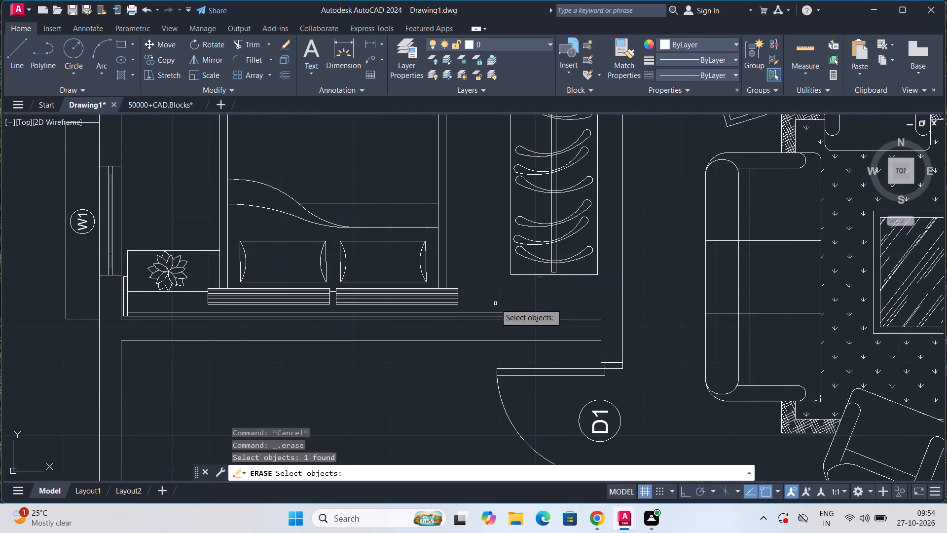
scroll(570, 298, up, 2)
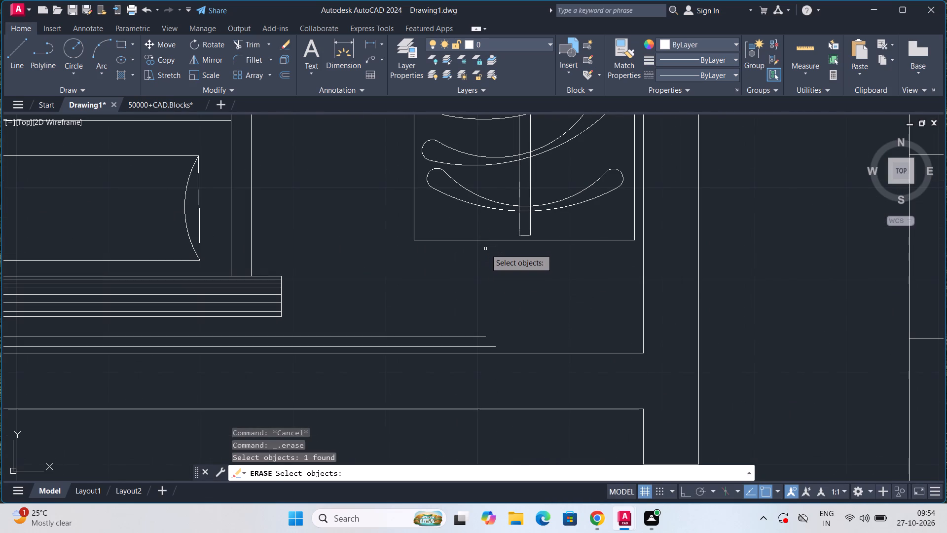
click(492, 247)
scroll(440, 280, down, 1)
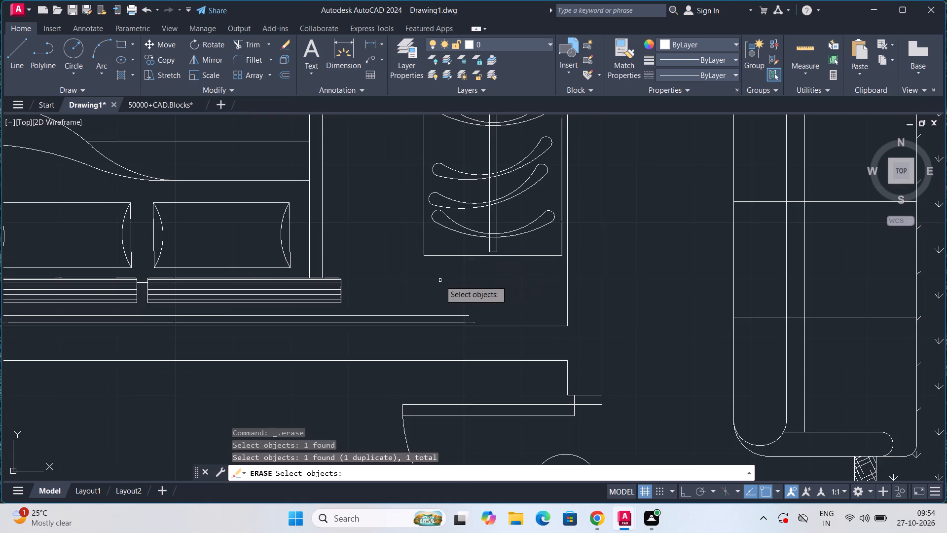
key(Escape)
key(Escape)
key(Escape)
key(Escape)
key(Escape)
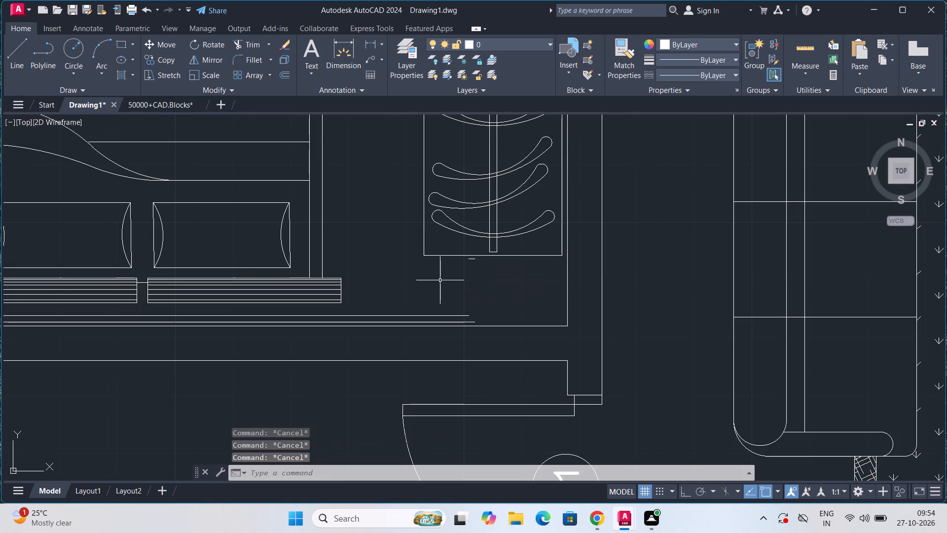
With Ortho on, draw the bedside strip's outer outline from the lower line's open end: about 4 3/4" up, then about 1'-11 3/16" across to the headboard.
scroll(439, 275, down, 3)
scroll(439, 285, up, 3)
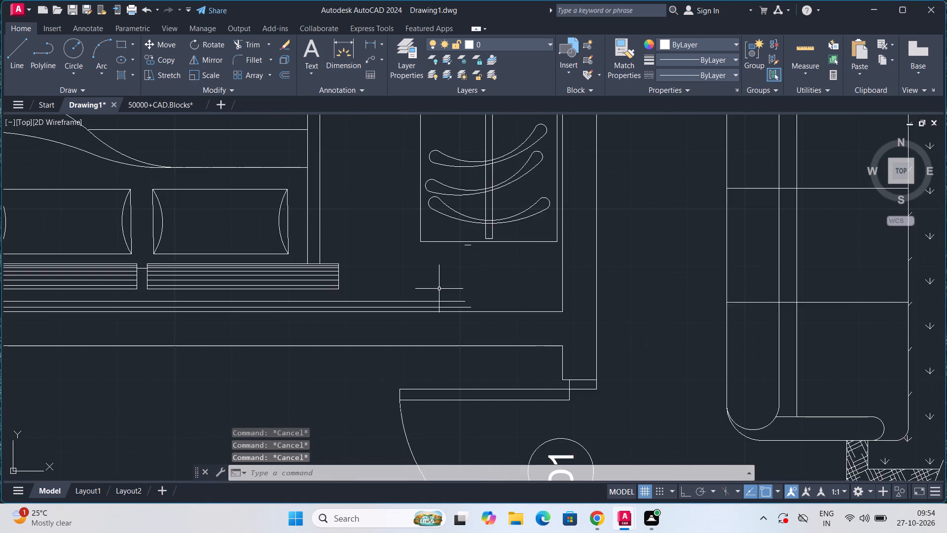
scroll(439, 290, up, 1)
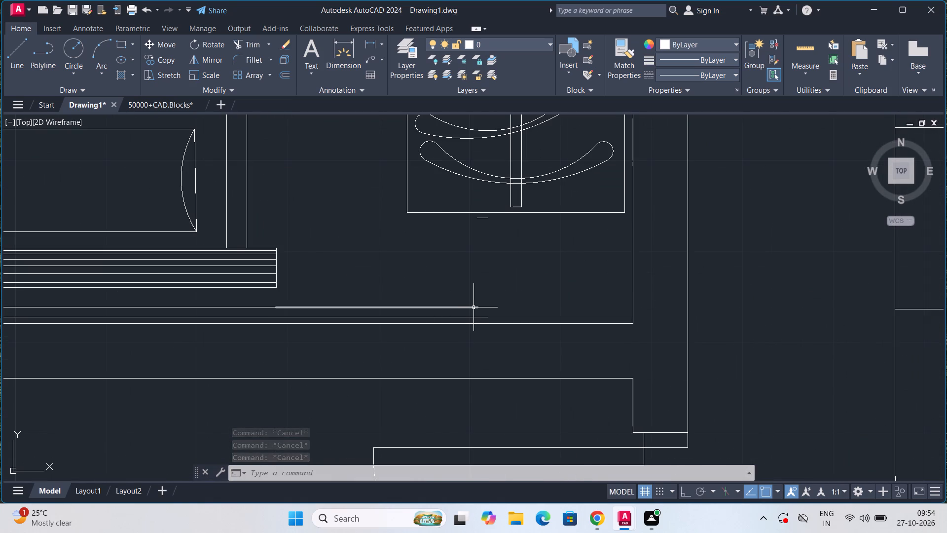
scroll(474, 306, down, 3)
scroll(474, 306, up, 1)
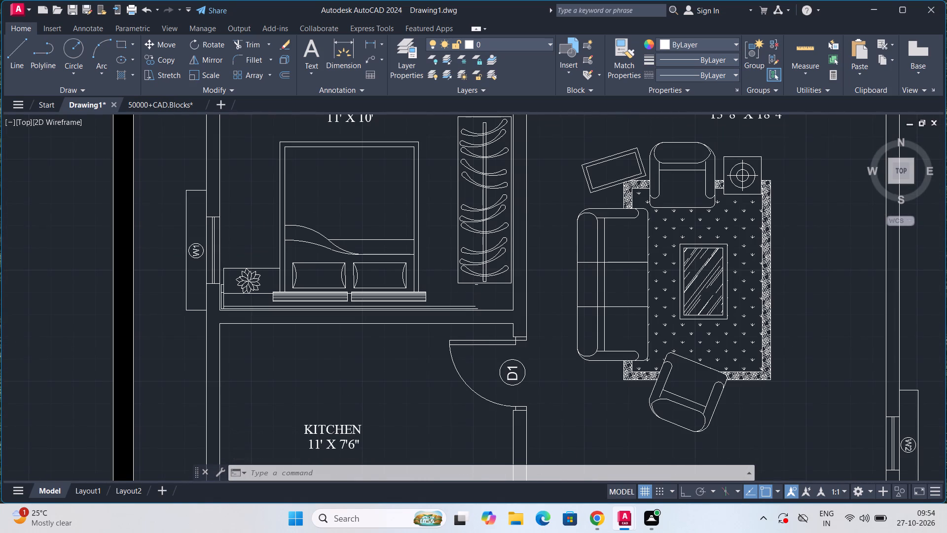
scroll(474, 306, up, 2)
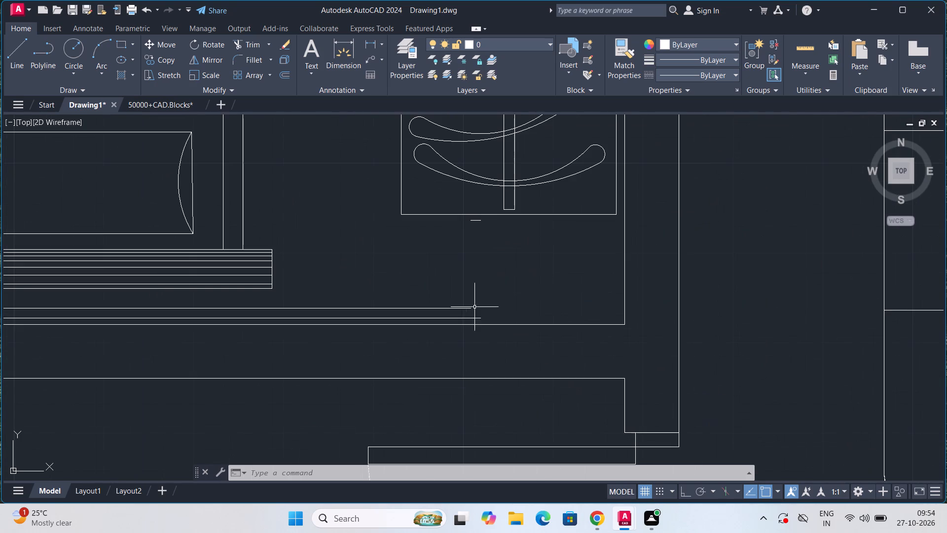
key(l)
key(Return)
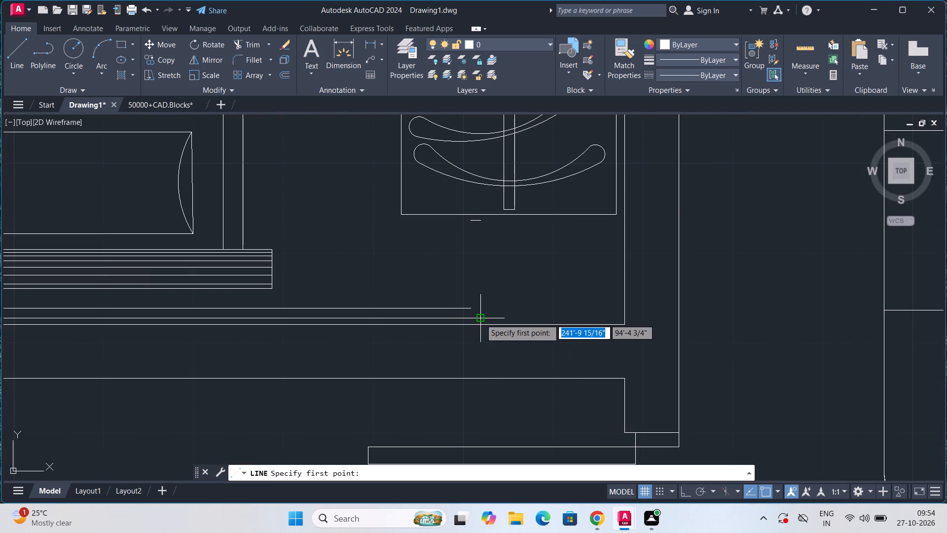
click(480, 319)
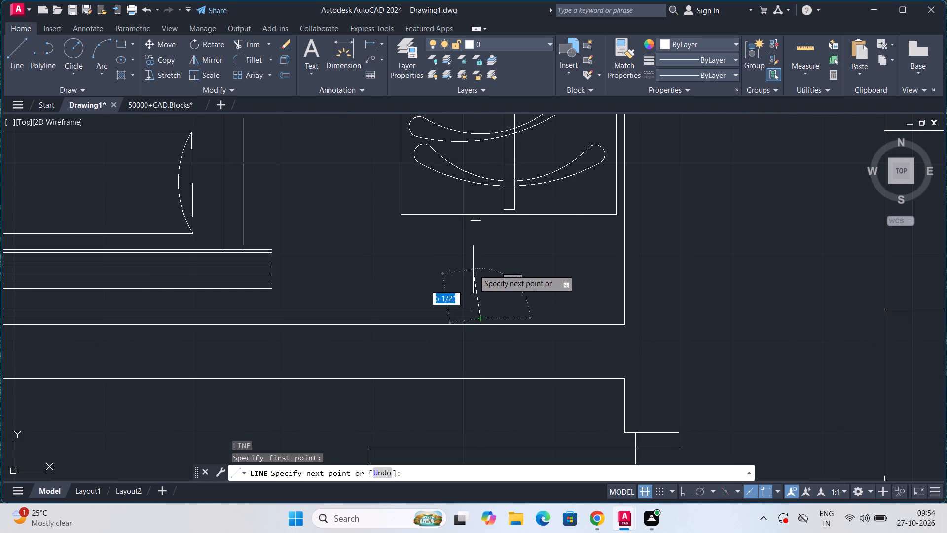
click(689, 489)
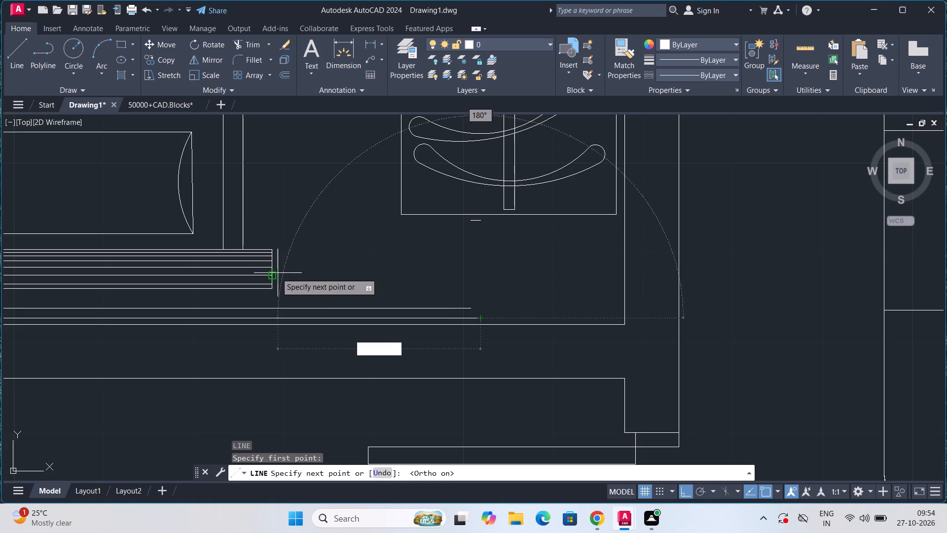
click(478, 282)
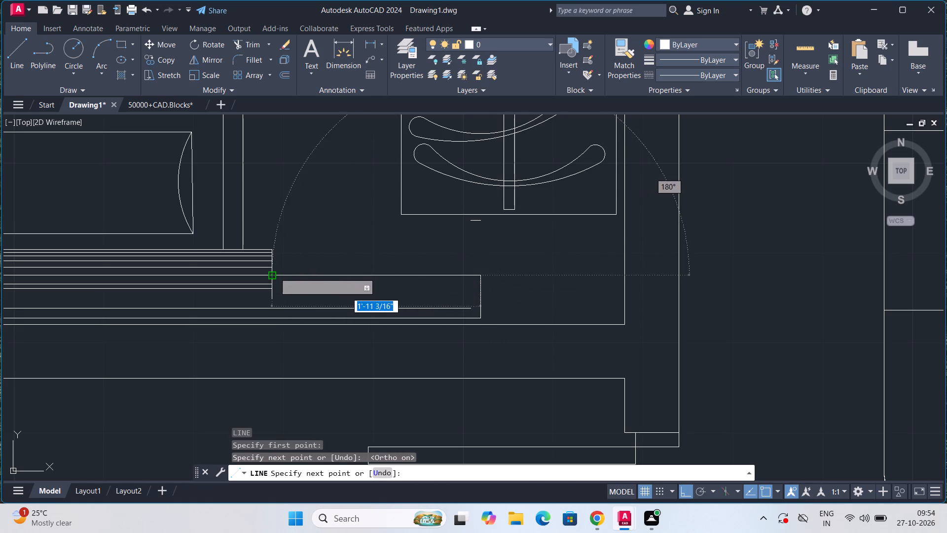
click(274, 272)
scroll(395, 300, down, 3)
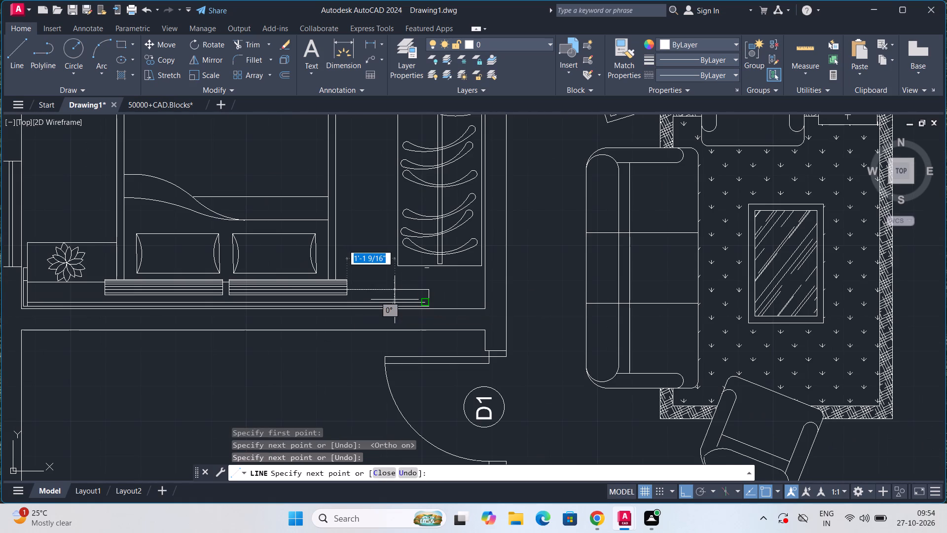
scroll(395, 300, down, 1)
scroll(398, 317, up, 4)
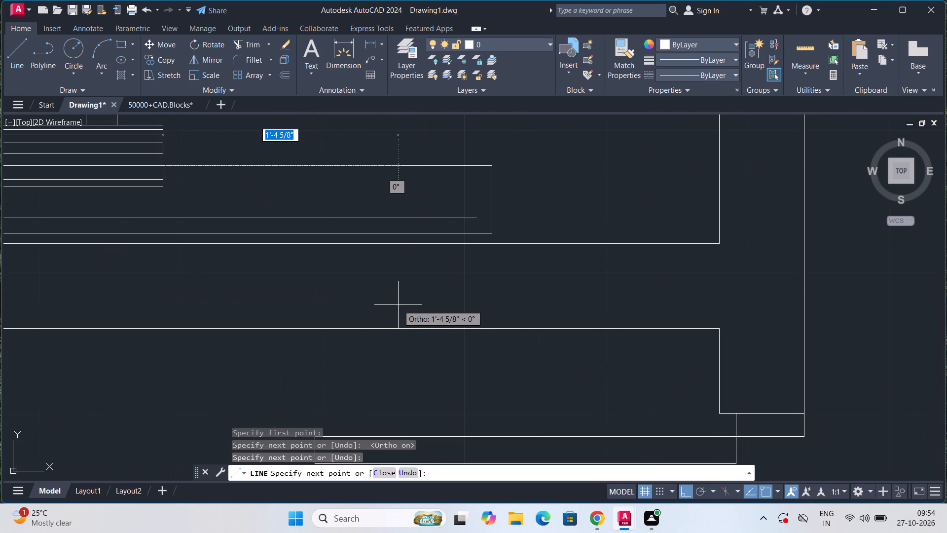
key(Escape)
key(Escape)
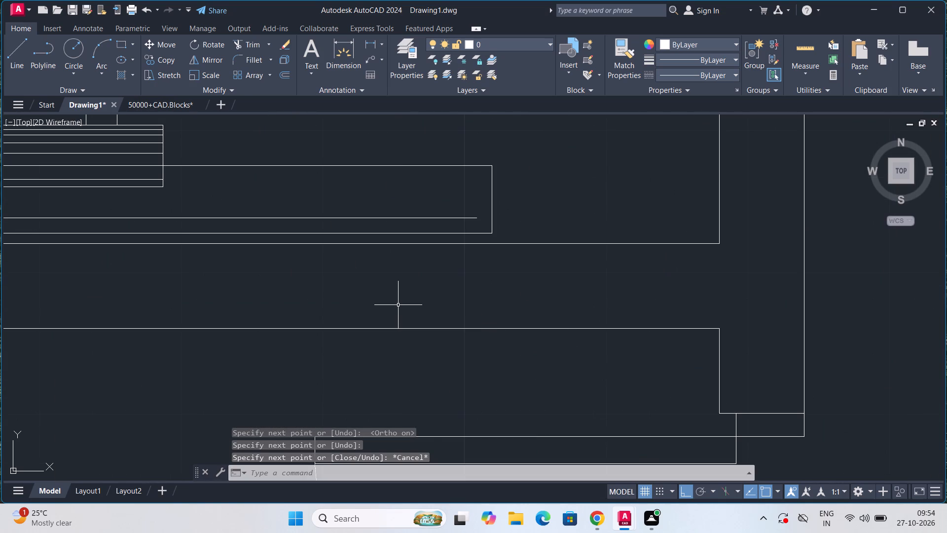
Draw the strip's inner outline from the upper line's open end: up to just inside the outer outline, then about 1'-10 1/8" across to the headboard.
key(l)
key(Return)
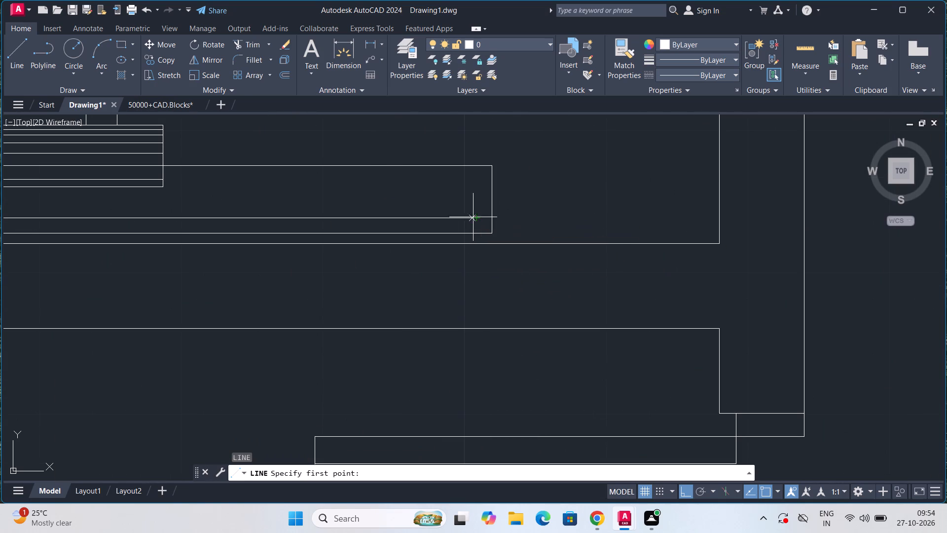
click(475, 222)
click(481, 173)
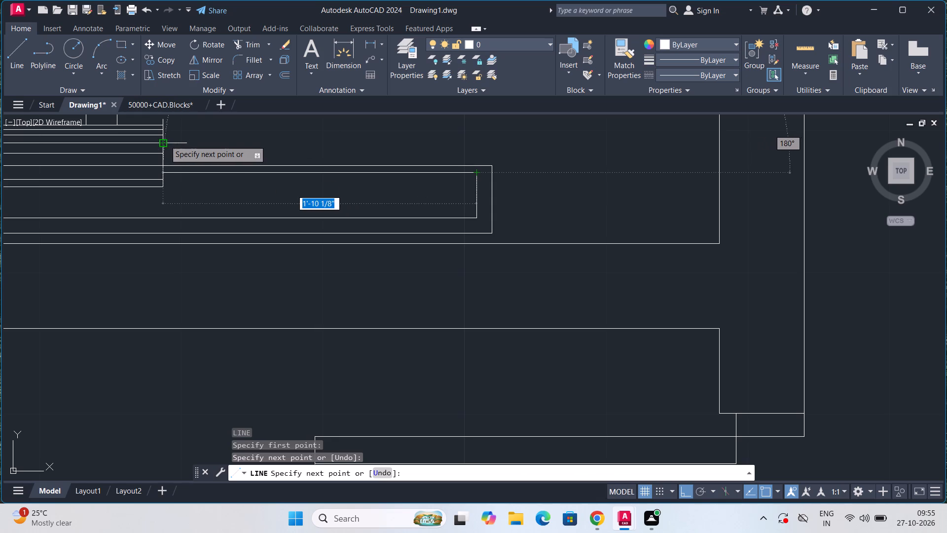
click(162, 172)
scroll(226, 207, down, 2)
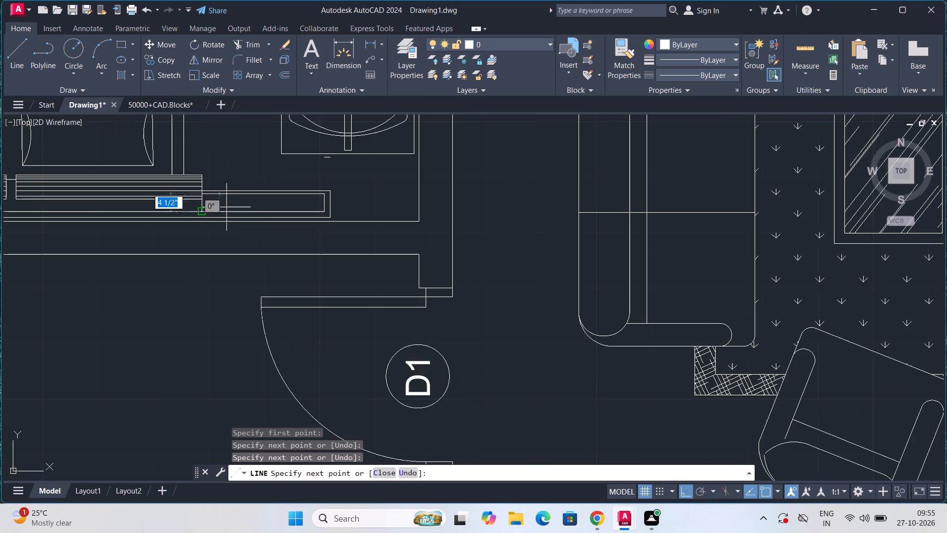
key(Escape)
key(Escape)
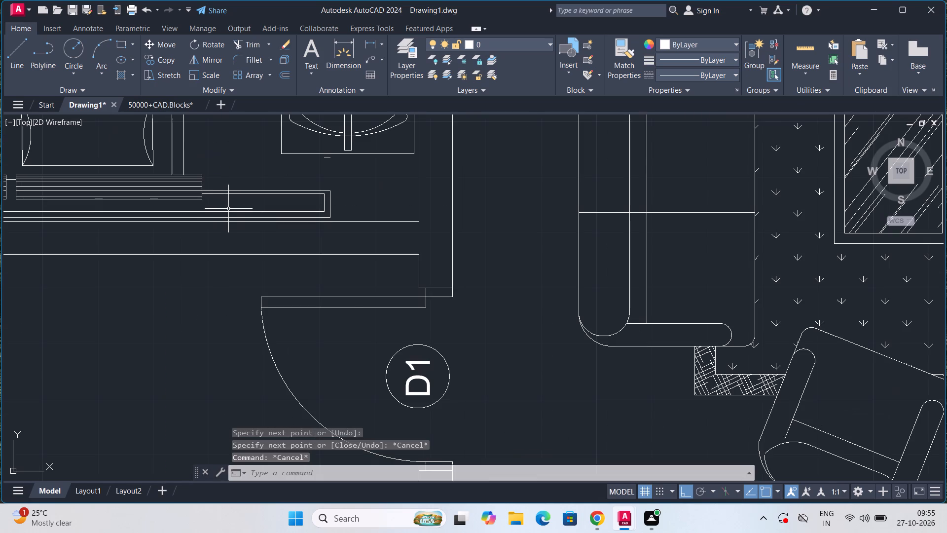
Scale the G Bedroom wardrobe down slightly by eye, using its upper corner beside the living room wall as the base point.
scroll(230, 209, down, 2)
middle_drag(265, 226, 309, 327)
scroll(309, 327, down, 2)
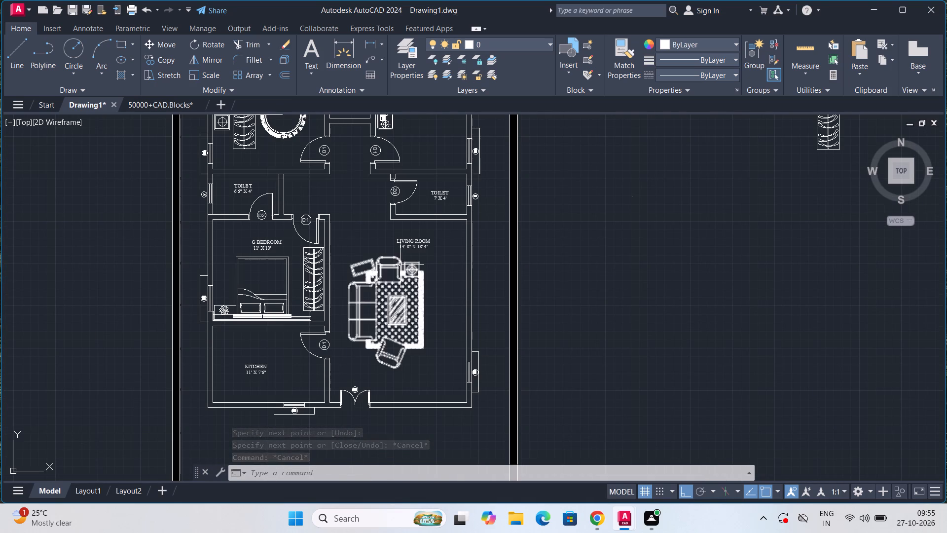
middle_drag(376, 231, 416, 328)
scroll(405, 319, up, 1)
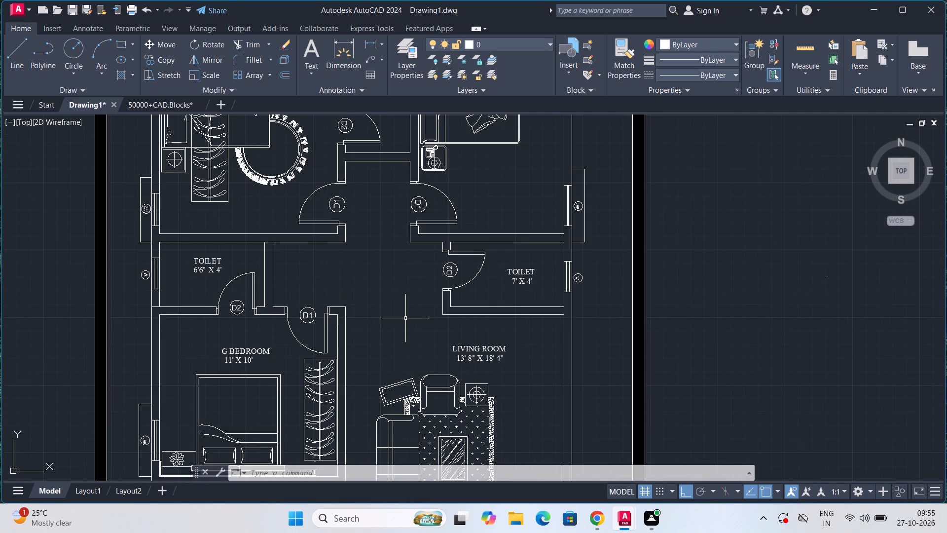
middle_drag(408, 305, 426, 251)
scroll(338, 343, up, 2)
middle_drag(338, 341, 389, 228)
click(368, 276)
text(SC)
key(Return)
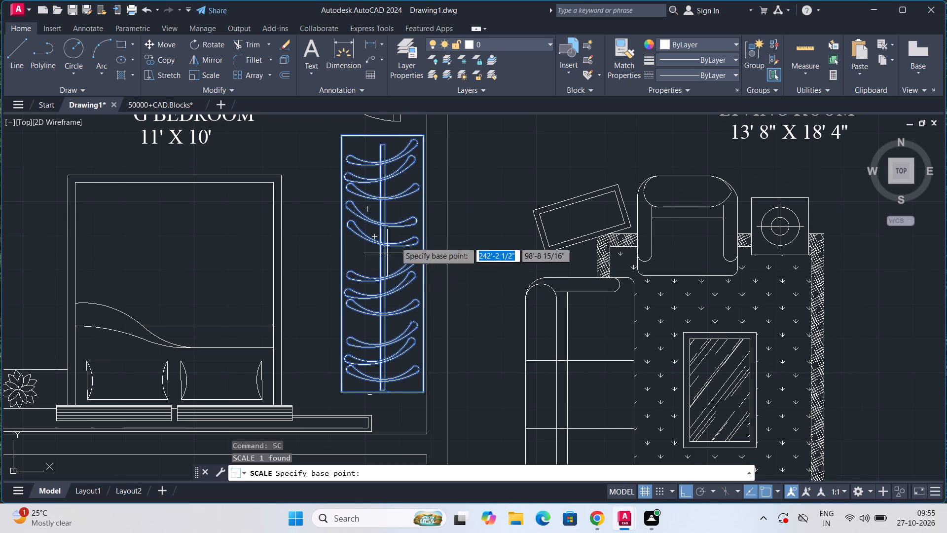
click(424, 134)
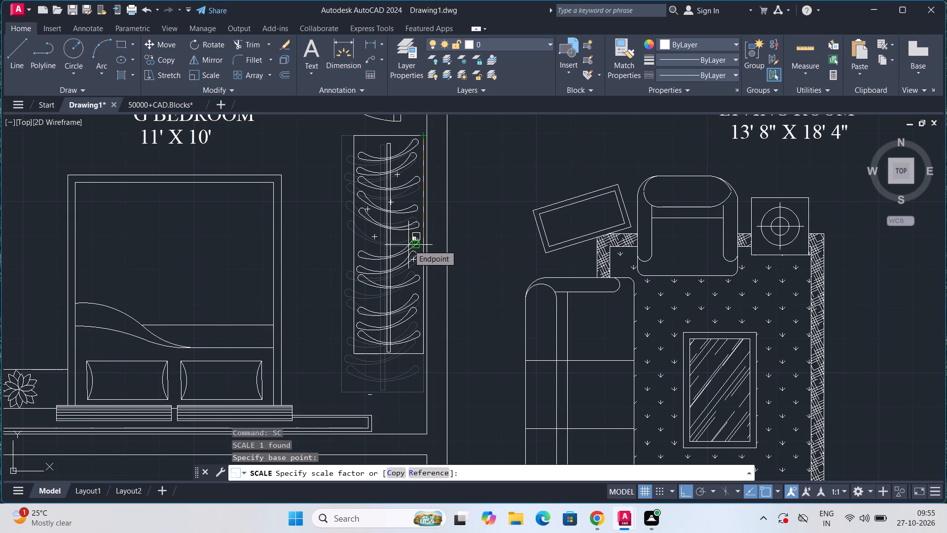
click(408, 245)
click(406, 290)
click(407, 287)
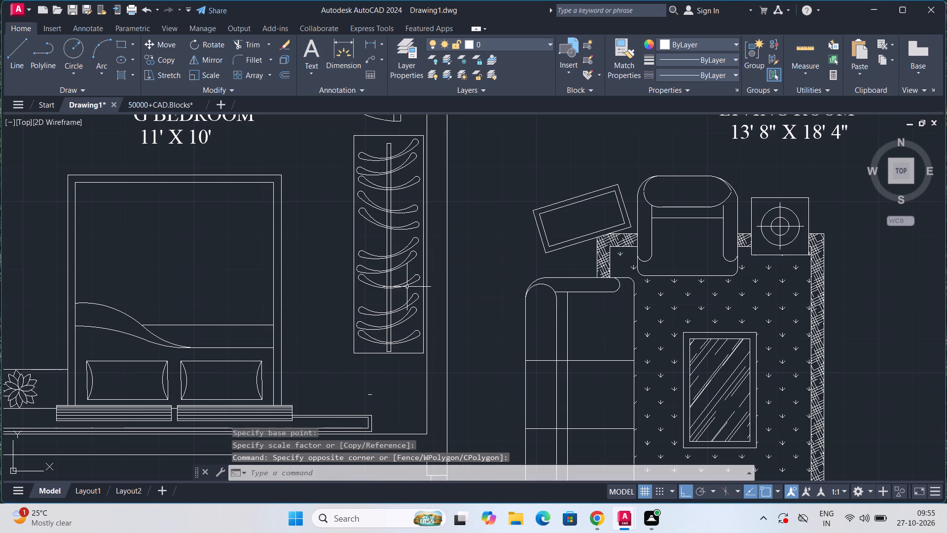
Move the shrunken G Bedroom wardrobe straight down along the living room wall, away from the D1 door swing.
click(407, 283)
key(m)
key(Return)
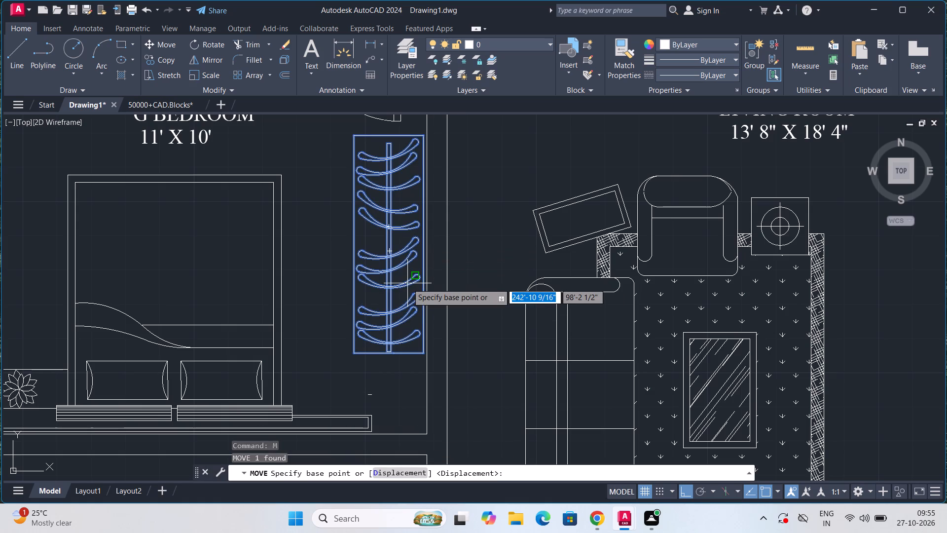
click(413, 353)
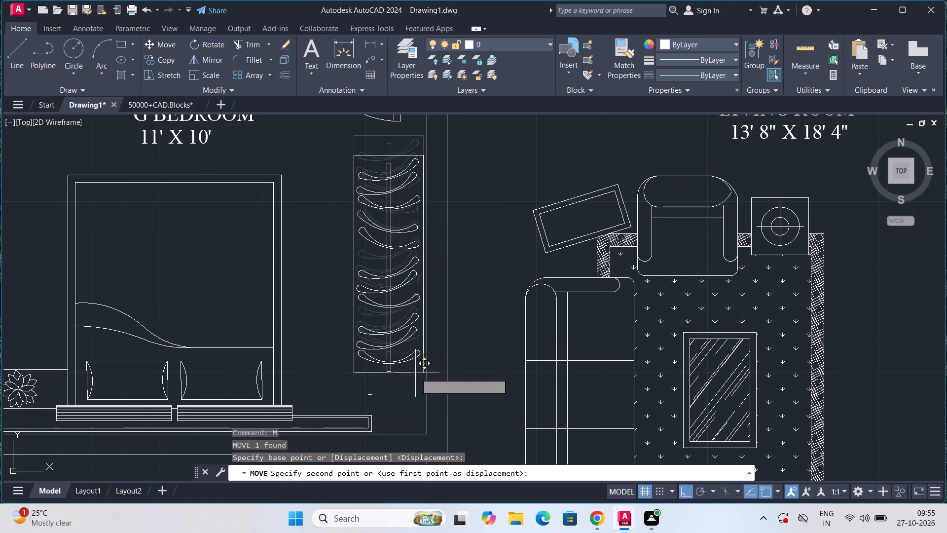
click(413, 384)
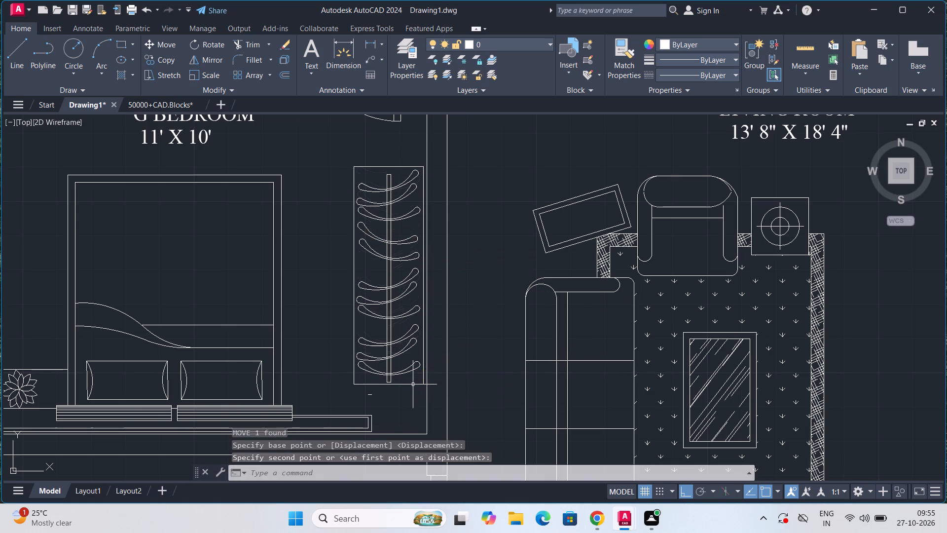
Erase the leftover short line just below the G Bedroom wardrobe's bottom edge.
scroll(409, 390, up, 3)
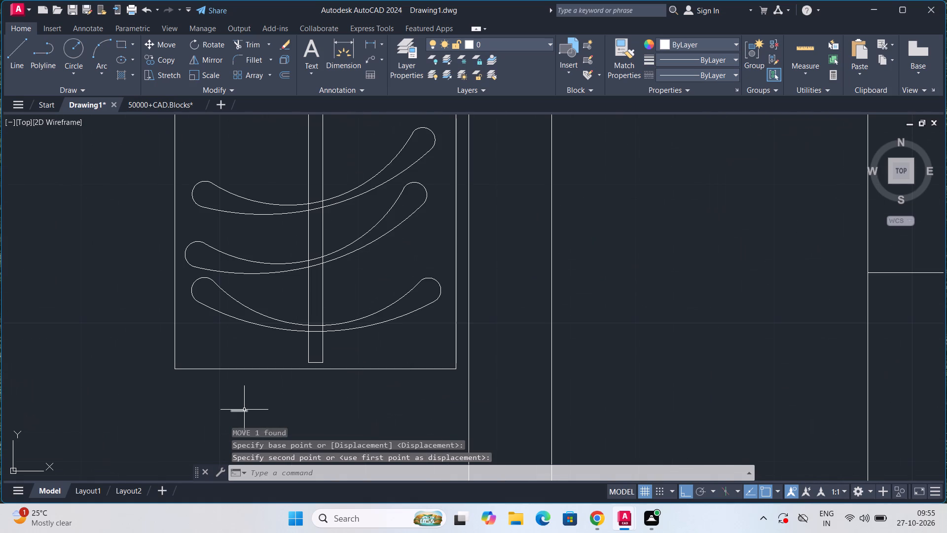
click(244, 411)
key(Delete)
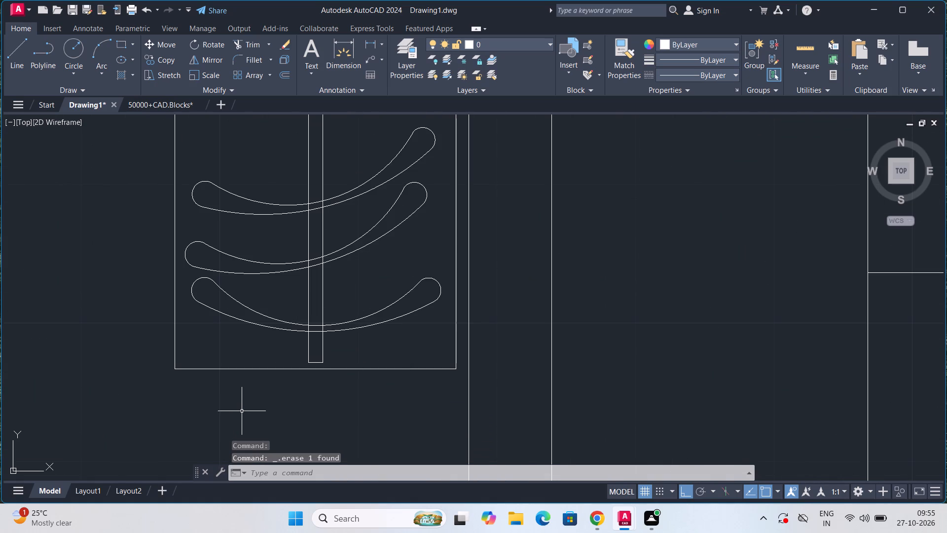
Review the furniture layout across the whole floor plan, from the M and C Bedrooms to the living room and kitchen.
scroll(222, 416, down, 8)
middle_drag(220, 319, 441, 311)
scroll(441, 310, up, 3)
middle_drag(419, 288, 429, 336)
scroll(431, 334, down, 2)
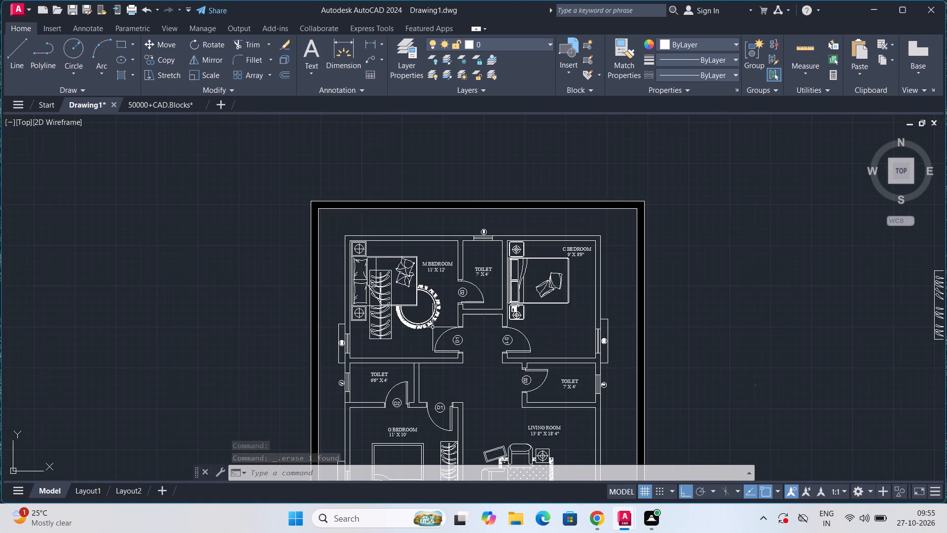
scroll(522, 295, up, 1)
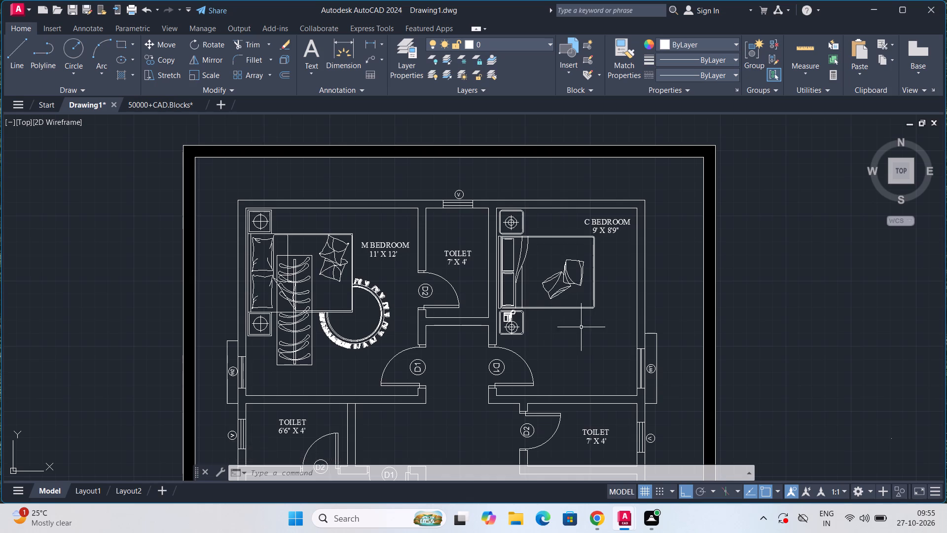
middle_drag(583, 328, 582, 195)
scroll(582, 195, down, 1)
middle_drag(548, 289, 558, 249)
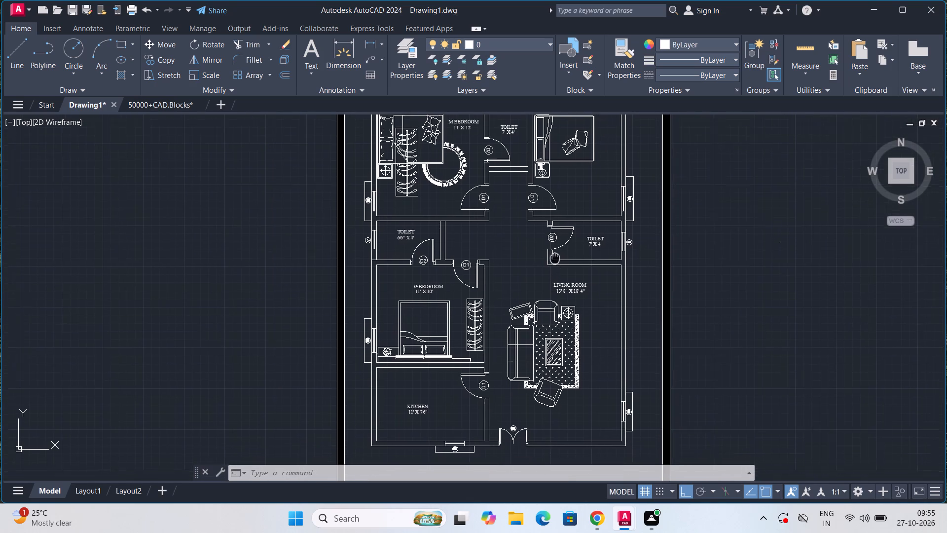
middle_drag(558, 249, 559, 245)
scroll(559, 245, up, 1)
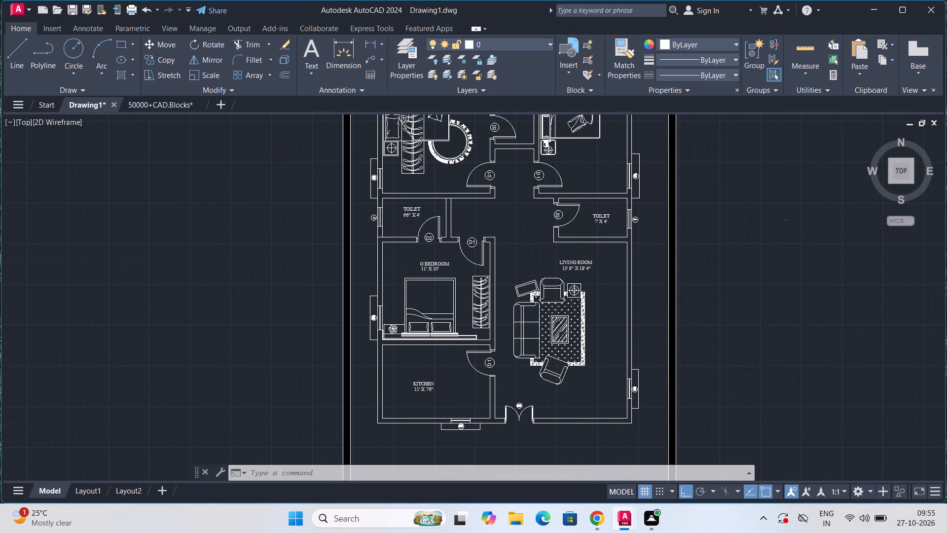
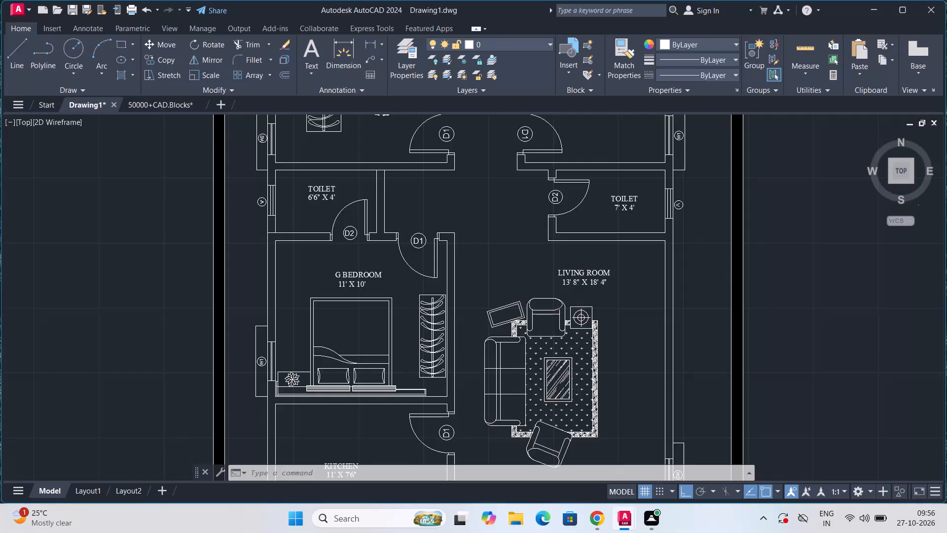
Rotate the wardrobe block in the M Bedroom by 90 degrees about its lower-left corner so it lies horizontally.
middle_drag(466, 296, 458, 396)
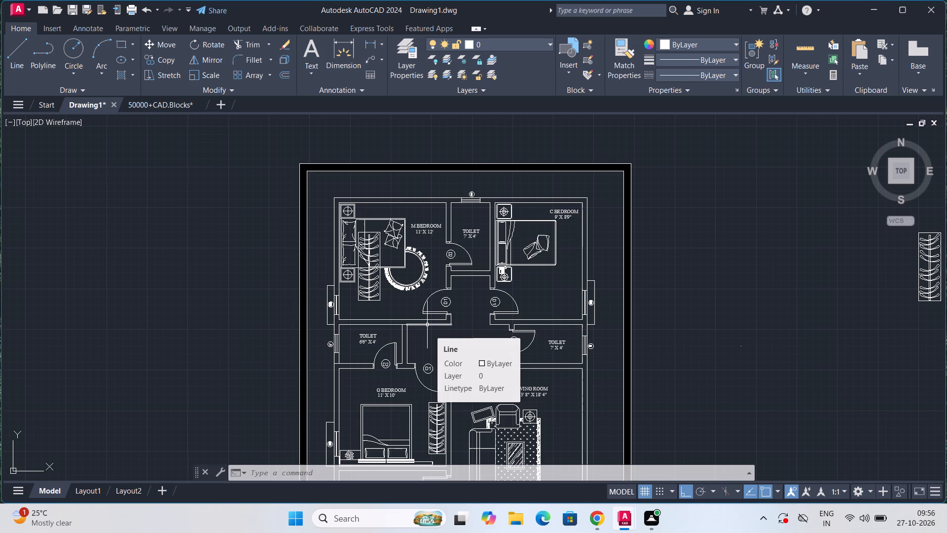
scroll(427, 325, up, 2)
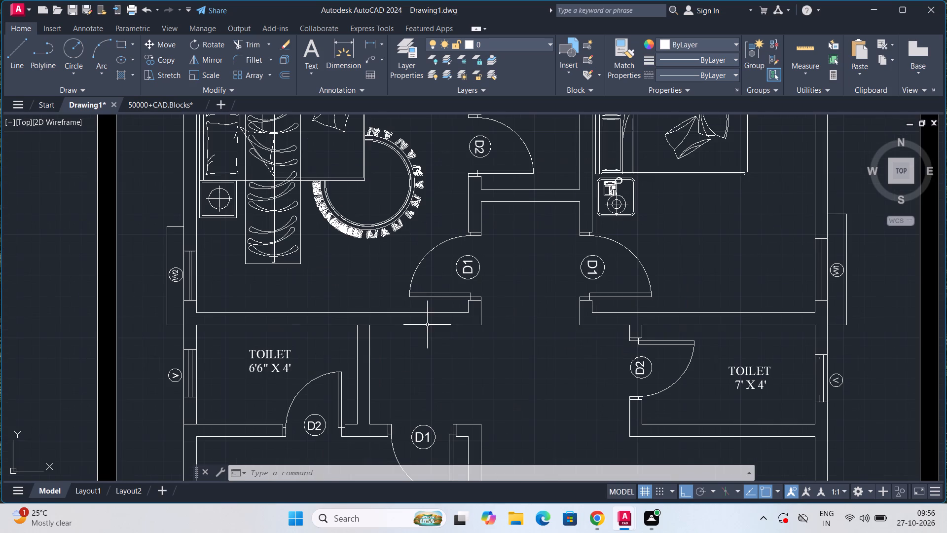
click(284, 259)
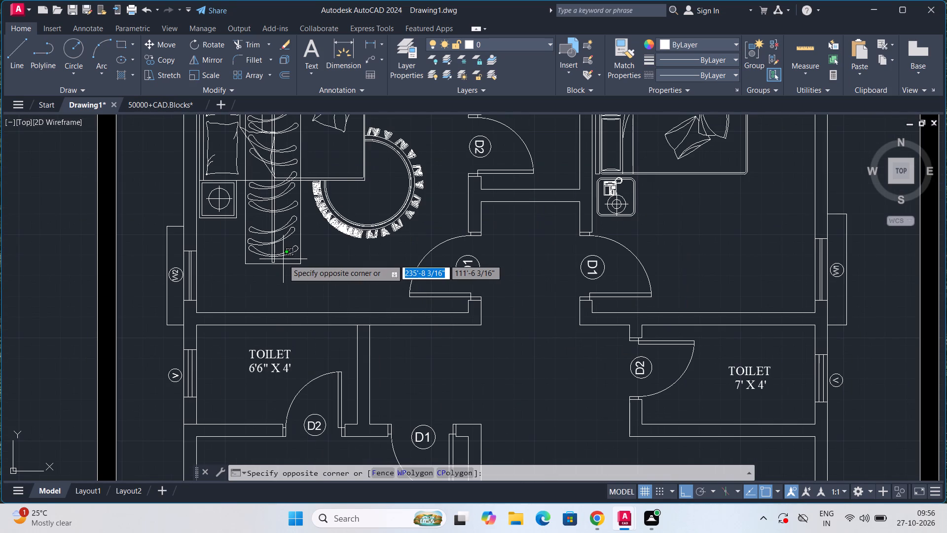
click(286, 234)
click(293, 227)
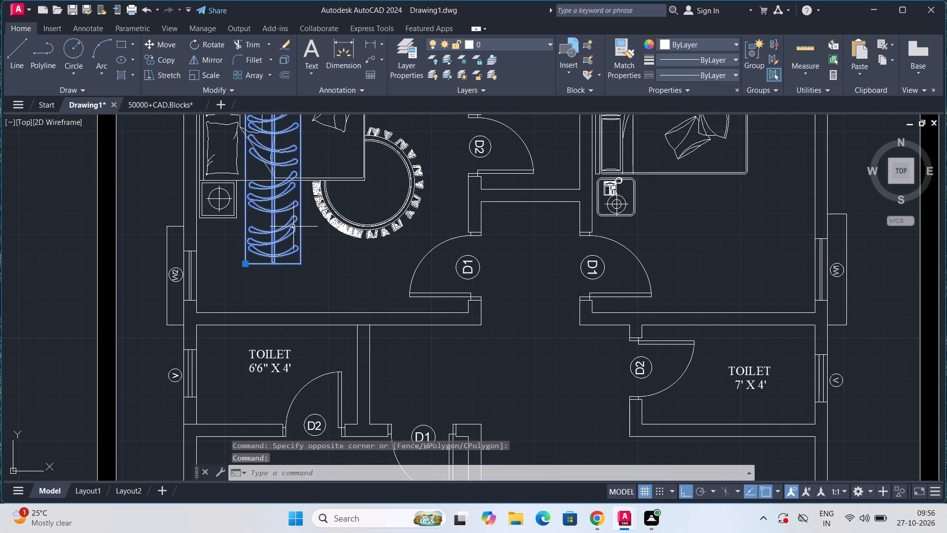
text(RO)
key(Return)
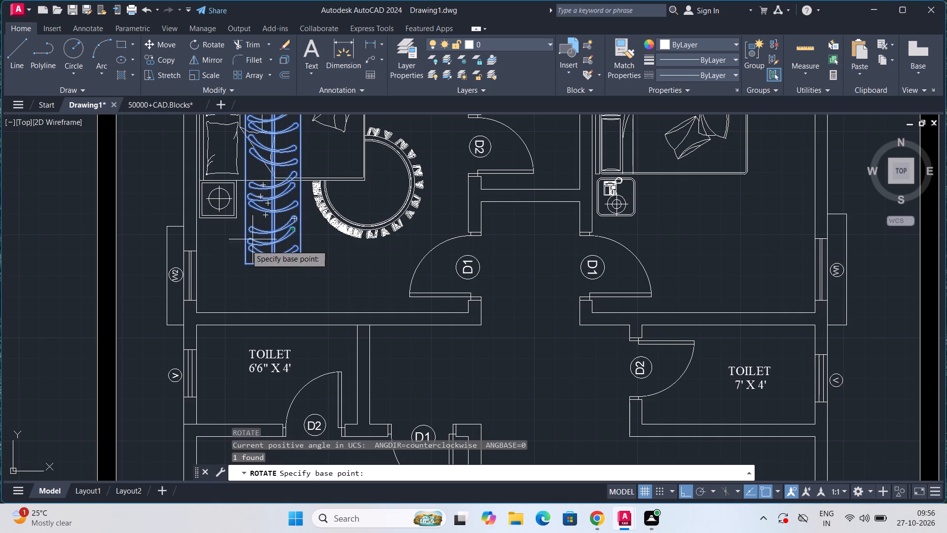
click(243, 263)
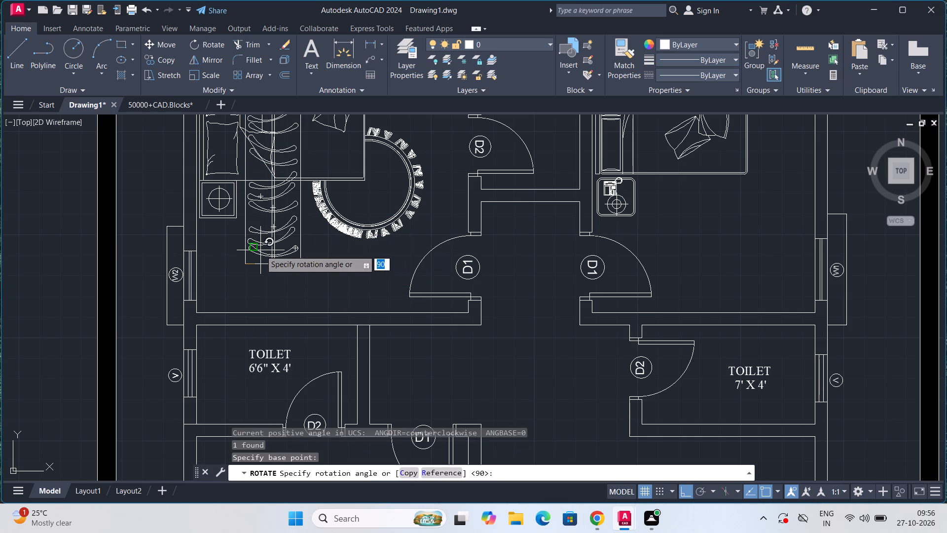
click(233, 243)
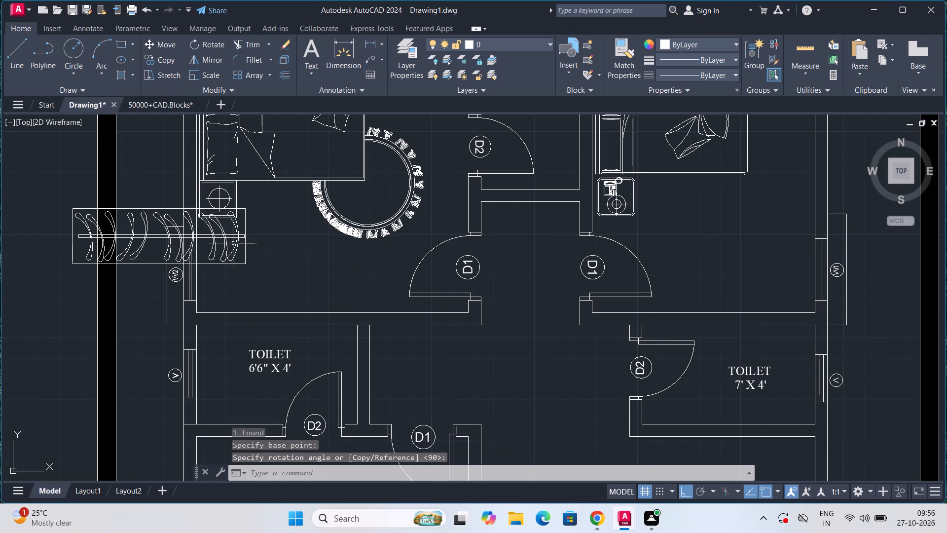
Turn Ortho off and move the rotated wardrobe by its lower-right corner onto the wall between the M Bedroom and the toilet.
click(225, 249)
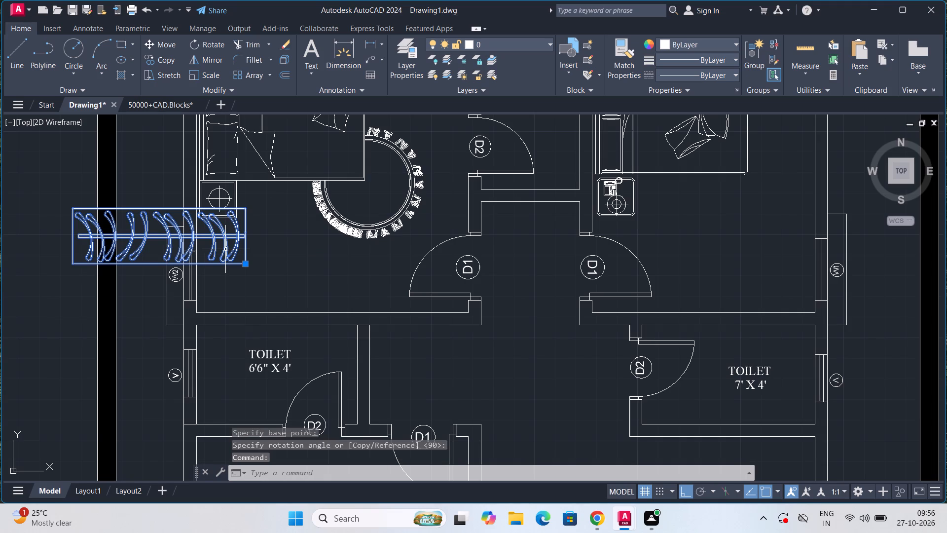
key(m)
key(Return)
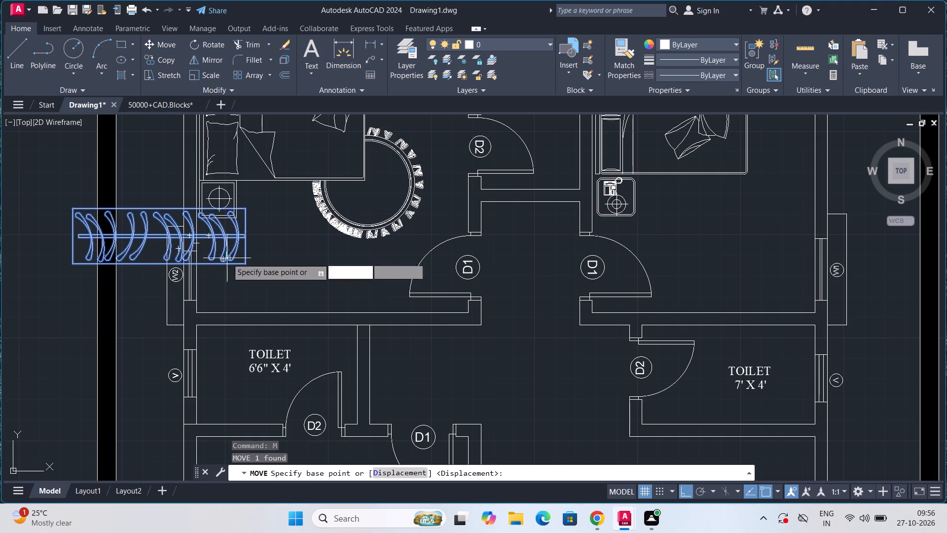
click(243, 267)
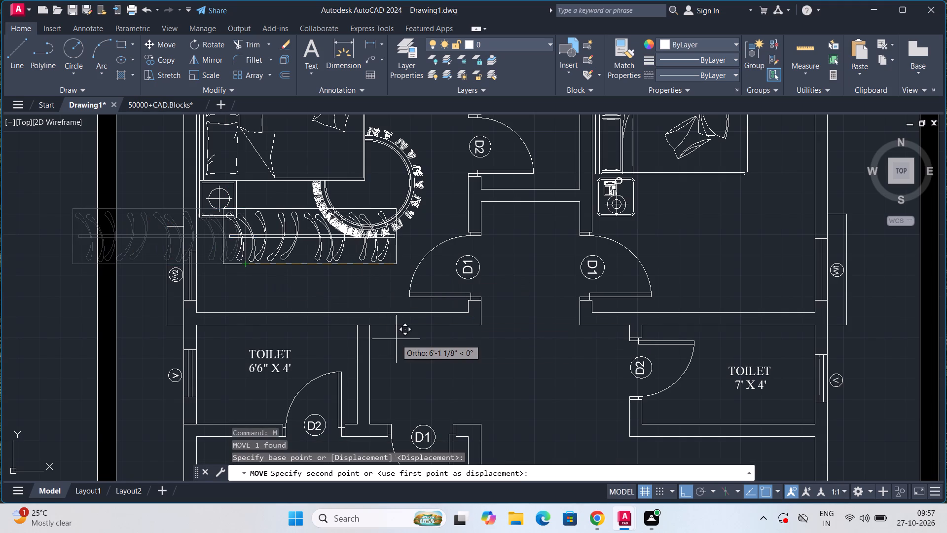
click(690, 498)
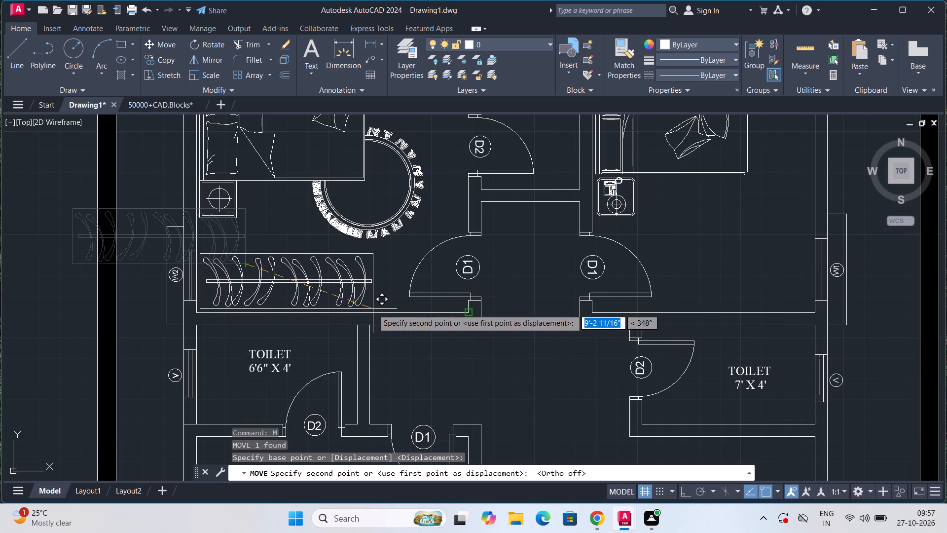
click(373, 309)
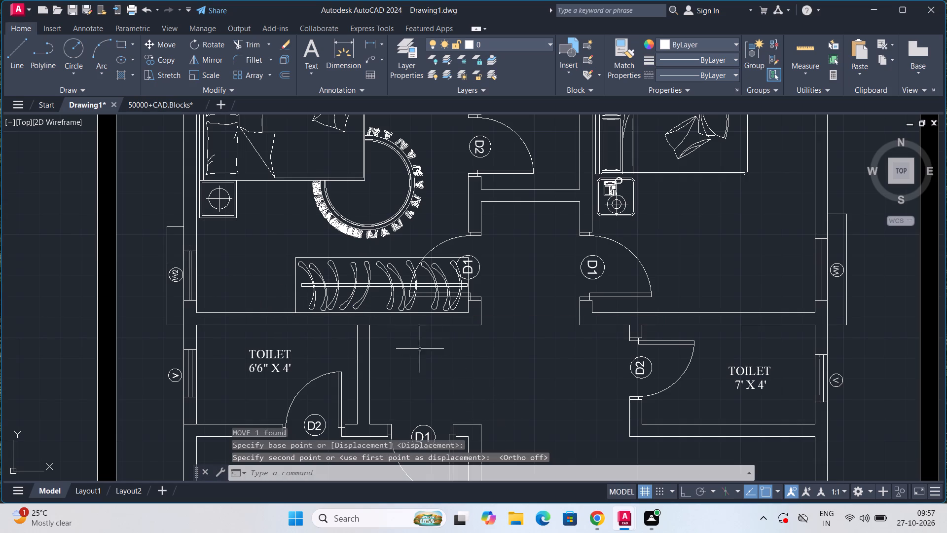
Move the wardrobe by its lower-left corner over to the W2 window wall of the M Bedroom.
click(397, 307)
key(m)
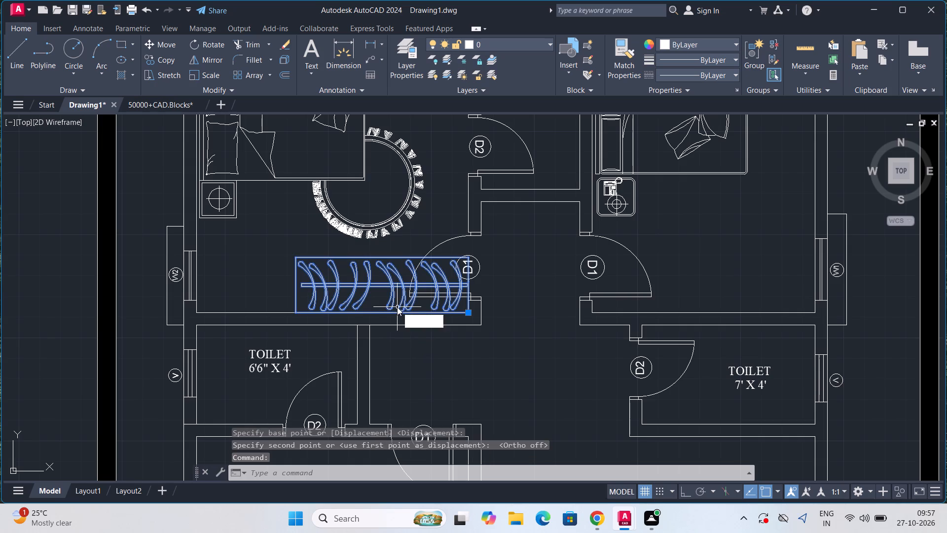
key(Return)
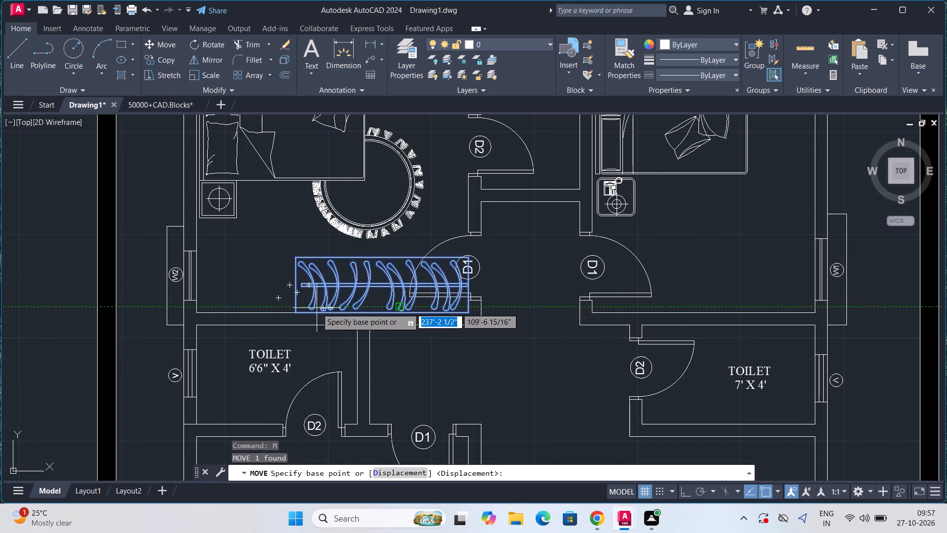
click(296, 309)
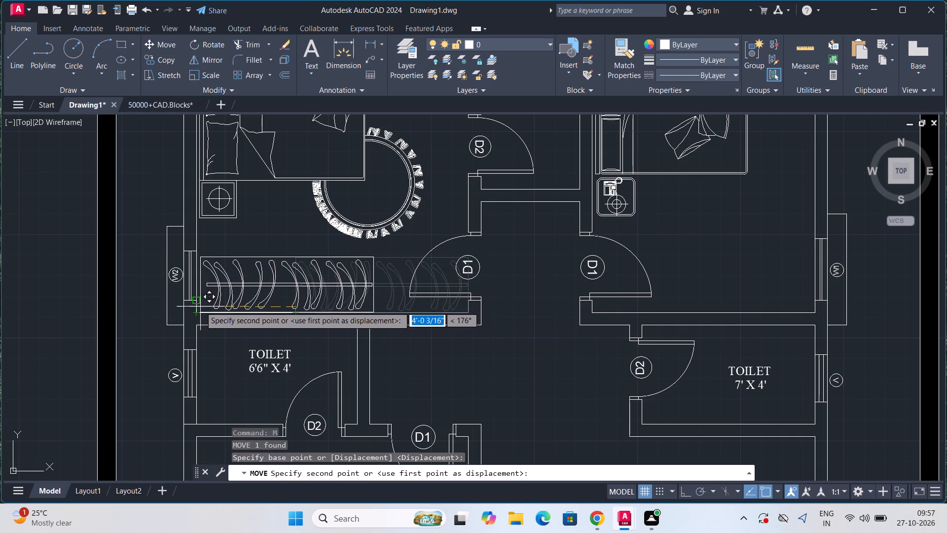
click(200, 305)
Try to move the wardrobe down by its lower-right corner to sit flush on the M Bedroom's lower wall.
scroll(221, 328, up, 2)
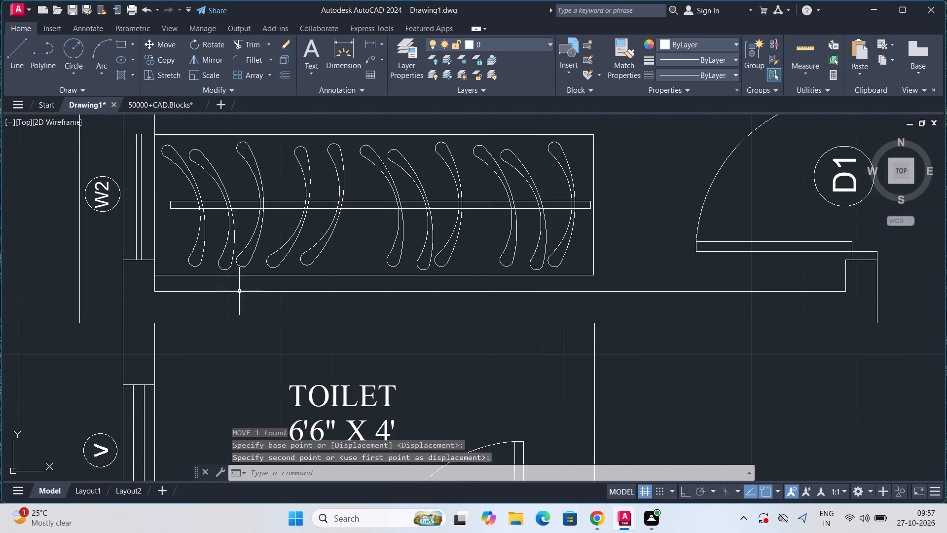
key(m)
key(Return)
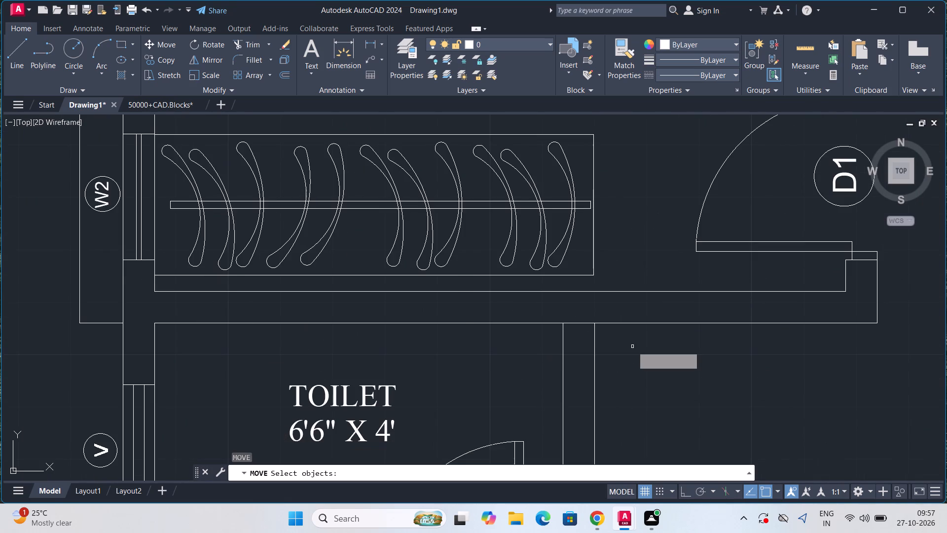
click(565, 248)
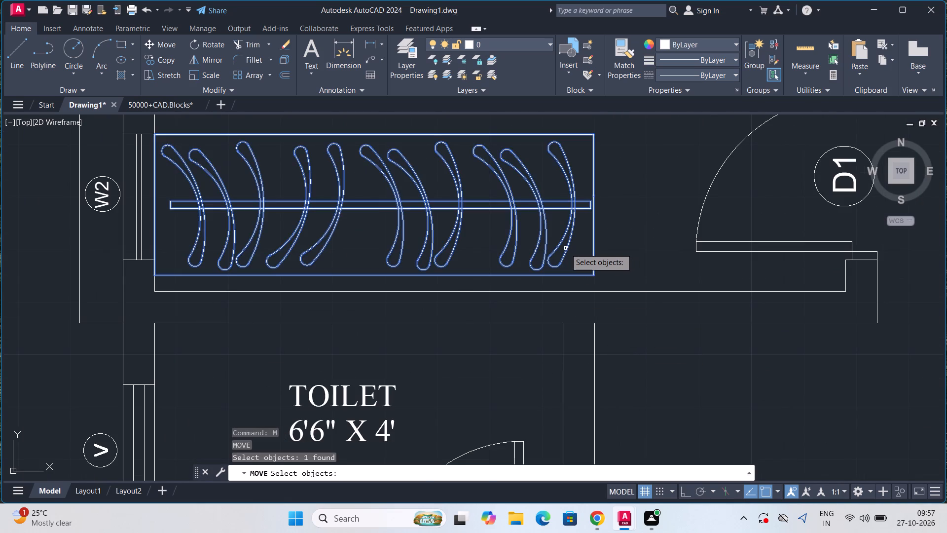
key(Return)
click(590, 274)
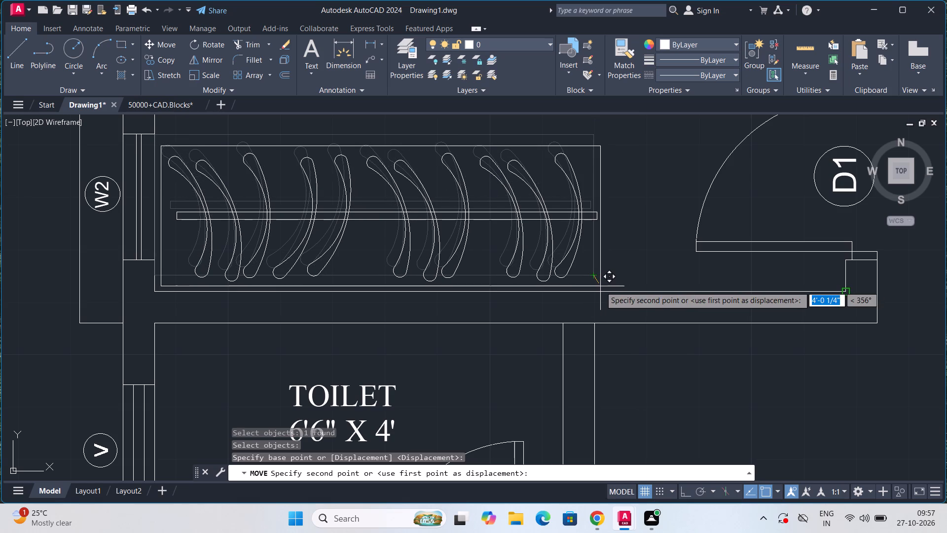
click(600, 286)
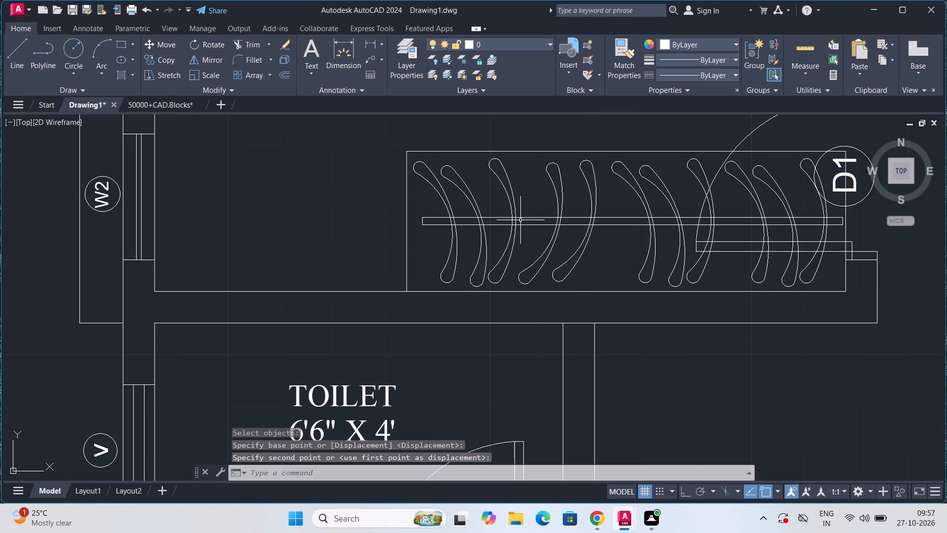
Move the wardrobe so its lower-left corner meets the M Bedroom's inner corner beside window W2.
click(520, 219)
key(m)
key(Return)
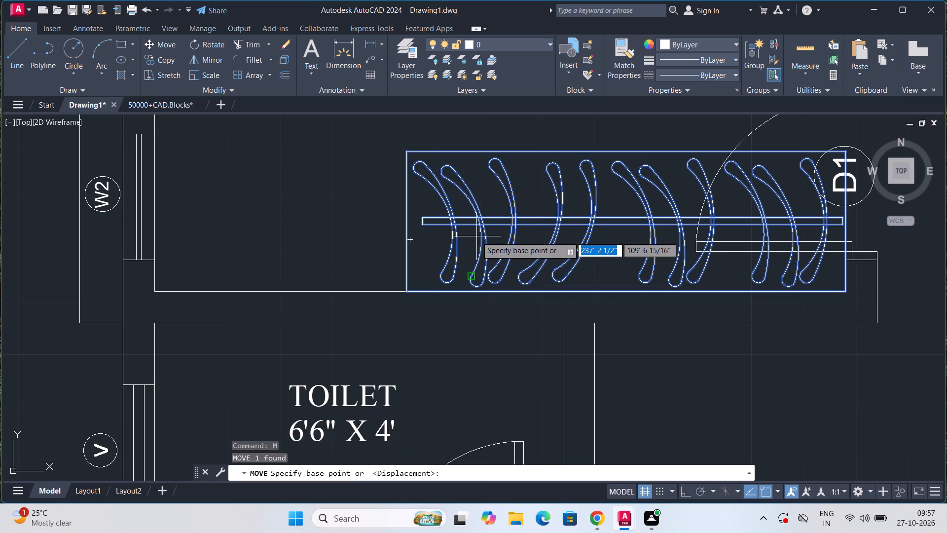
click(405, 293)
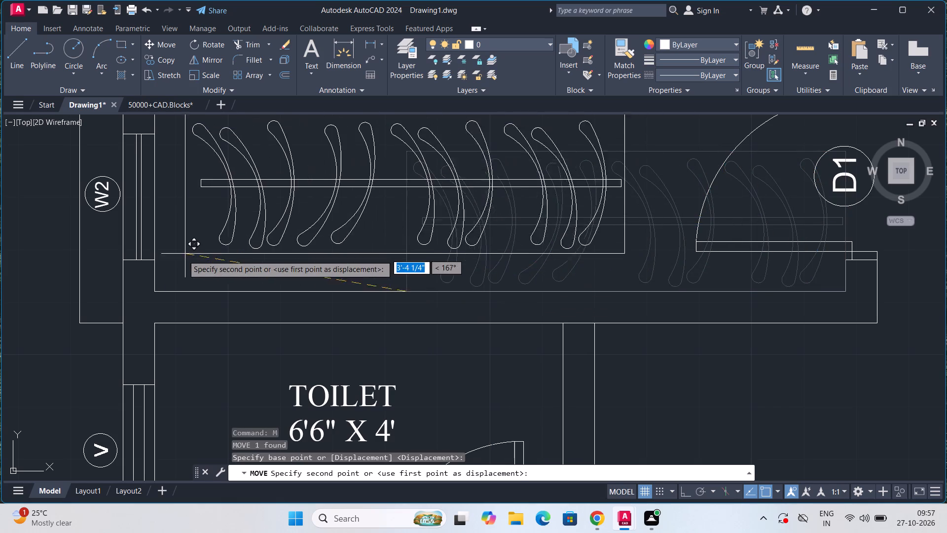
click(159, 287)
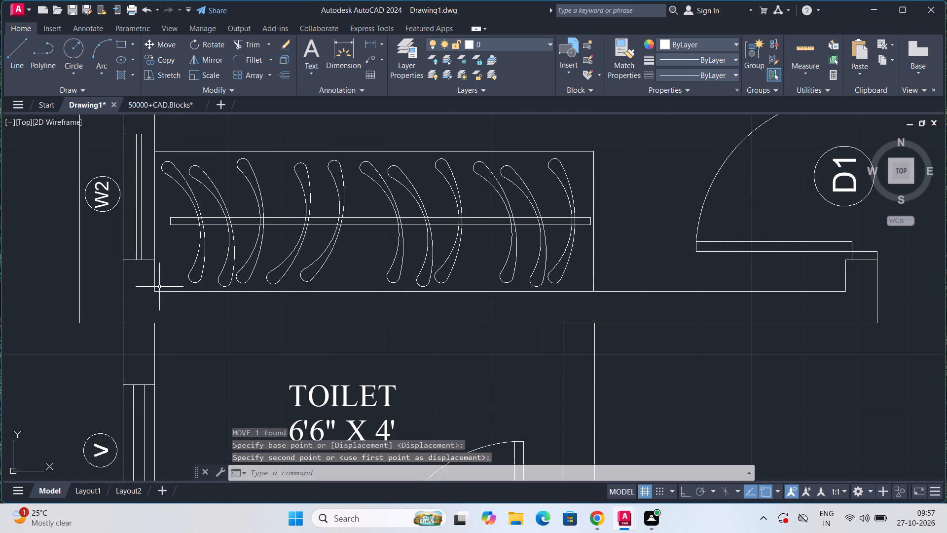
Switch to the 50000+CAD.Blocks drawing and copy the double-rimmed oval washbasin with a two-knob tap from the Sinks collection.
scroll(200, 372, down, 3)
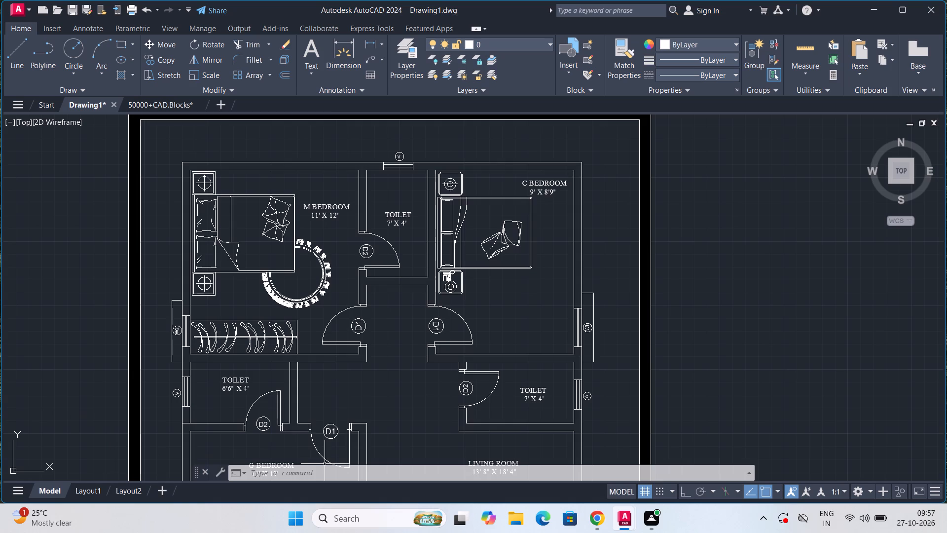
scroll(327, 492, down, 2)
click(148, 108)
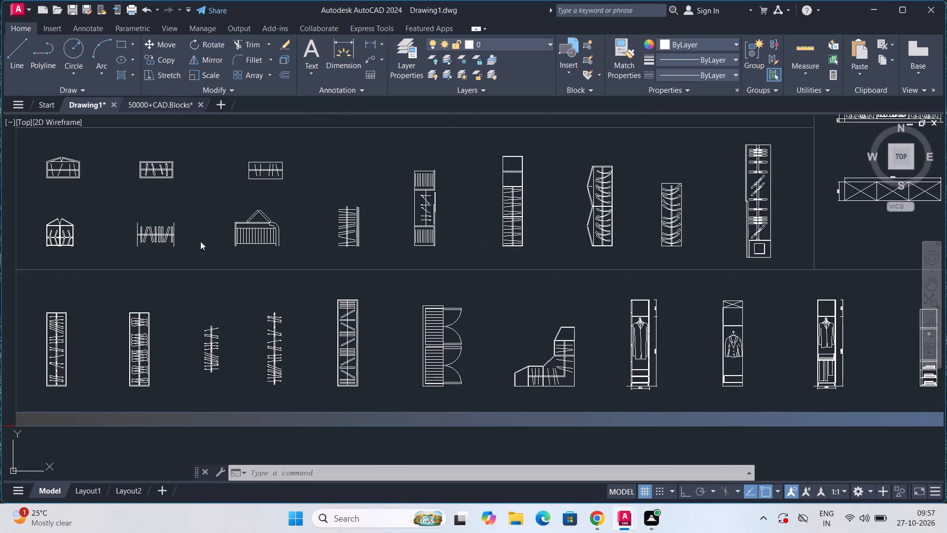
scroll(259, 282, down, 4)
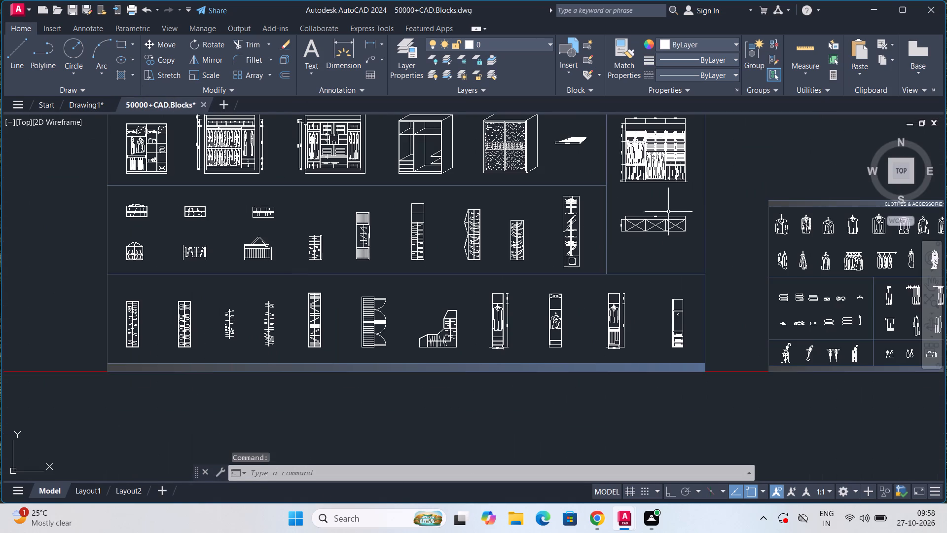
scroll(547, 228, down, 4)
scroll(242, 232, up, 4)
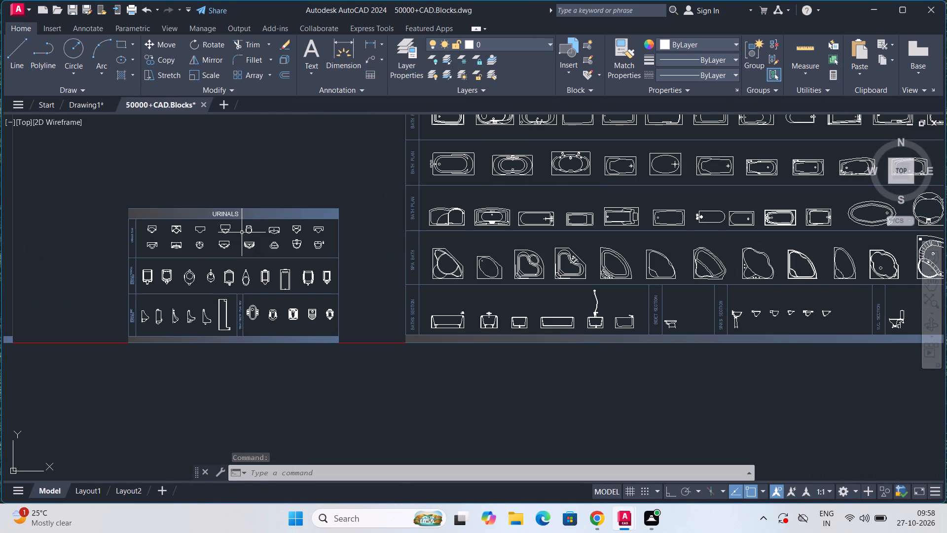
scroll(242, 232, down, 2)
scroll(400, 230, up, 2)
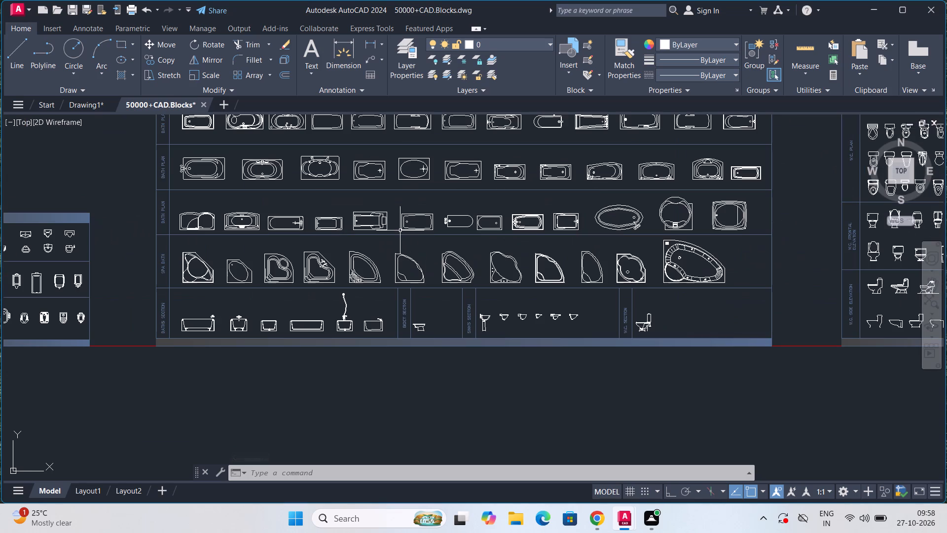
middle_drag(415, 228, 406, 266)
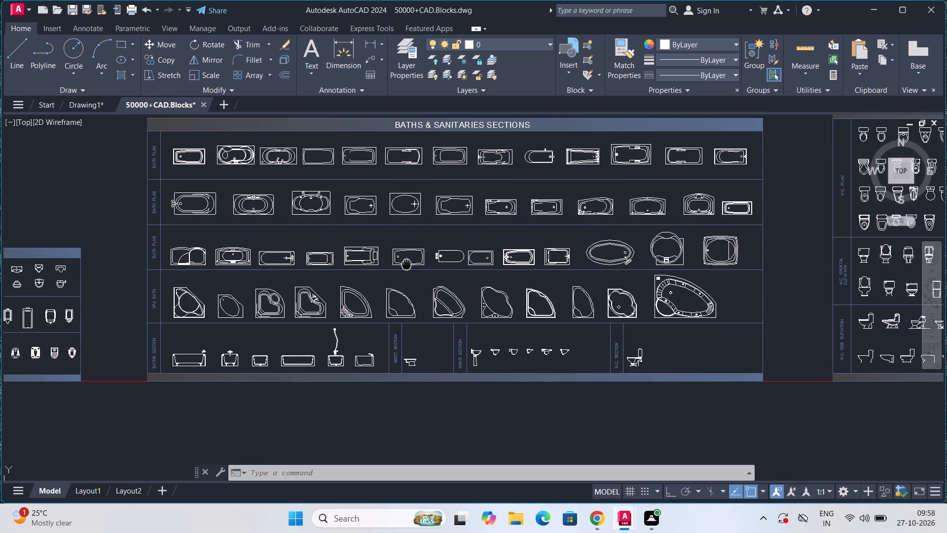
middle_drag(406, 266, 406, 267)
scroll(395, 235, down, 1)
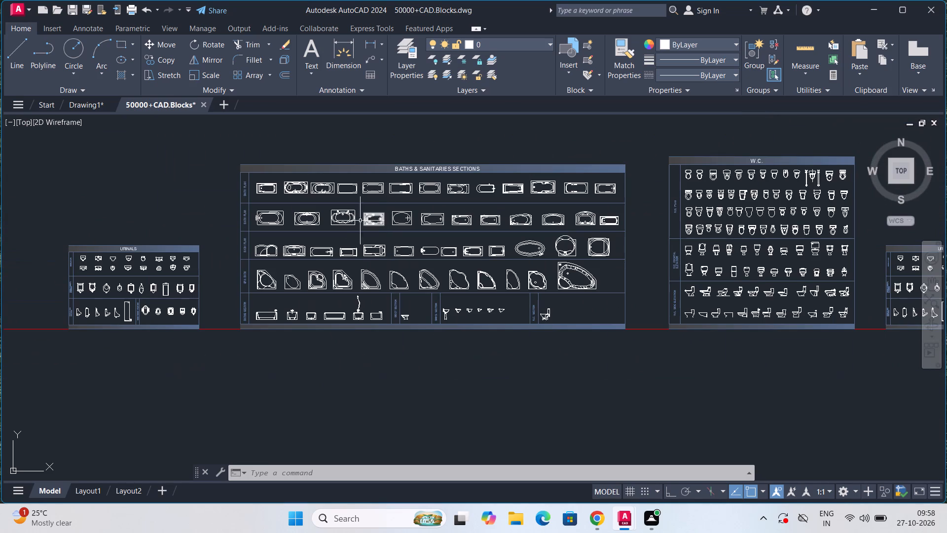
middle_drag(228, 234, 534, 307)
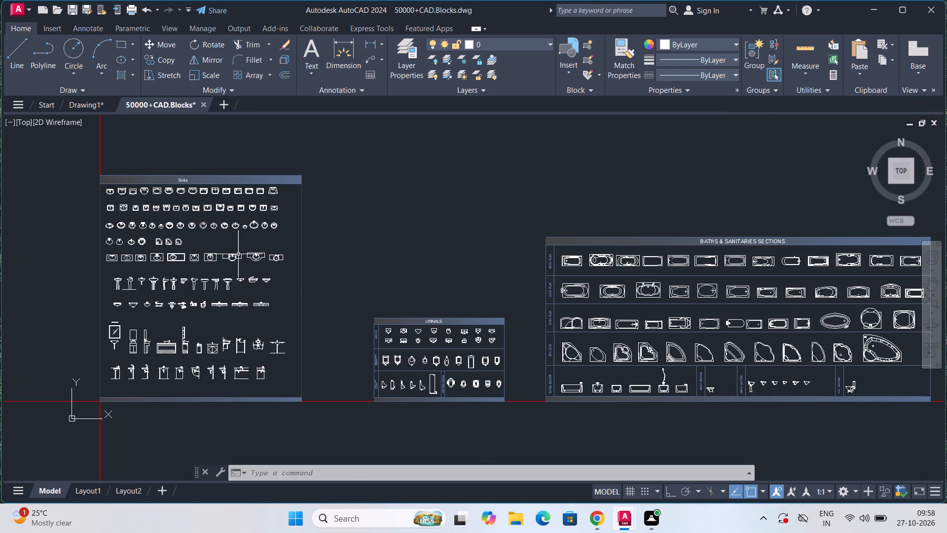
scroll(237, 254, up, 2)
middle_drag(235, 247, 520, 332)
scroll(406, 302, up, 2)
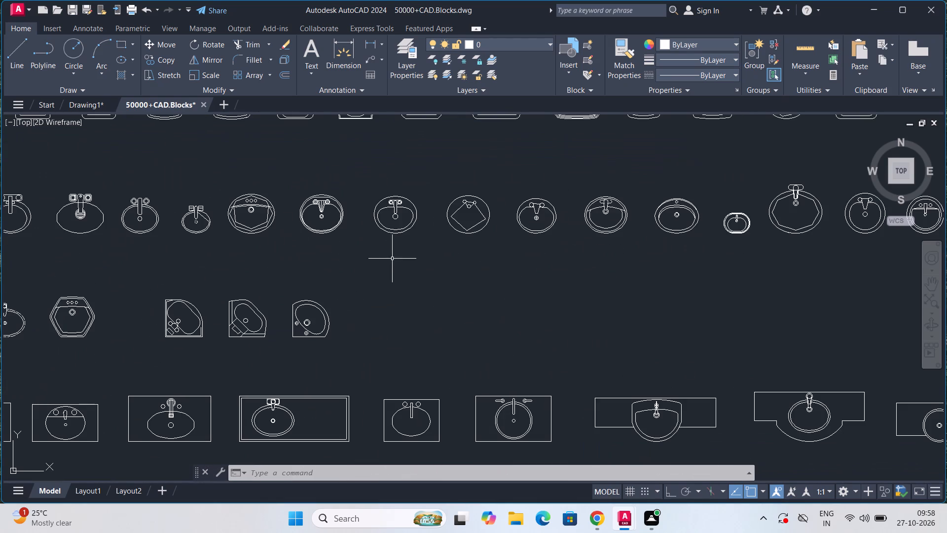
click(327, 200)
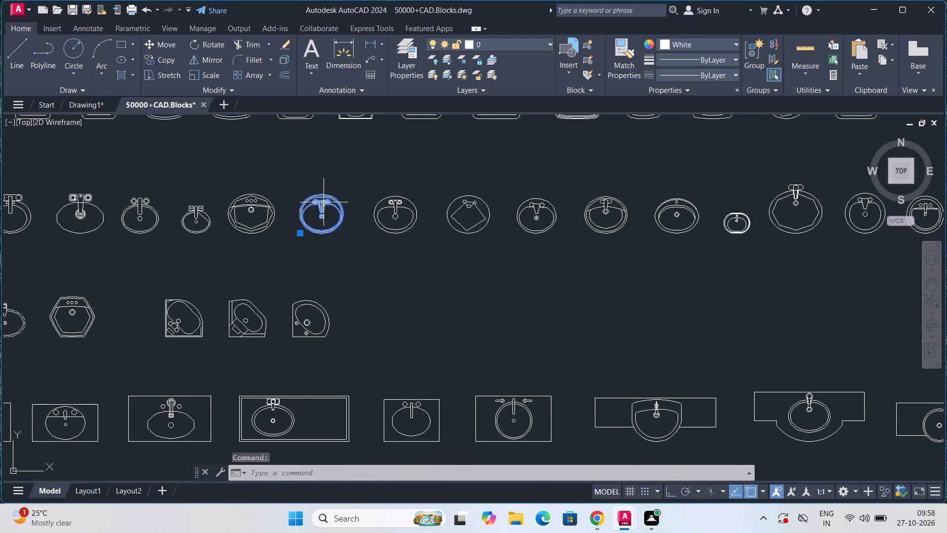
right_click(324, 202)
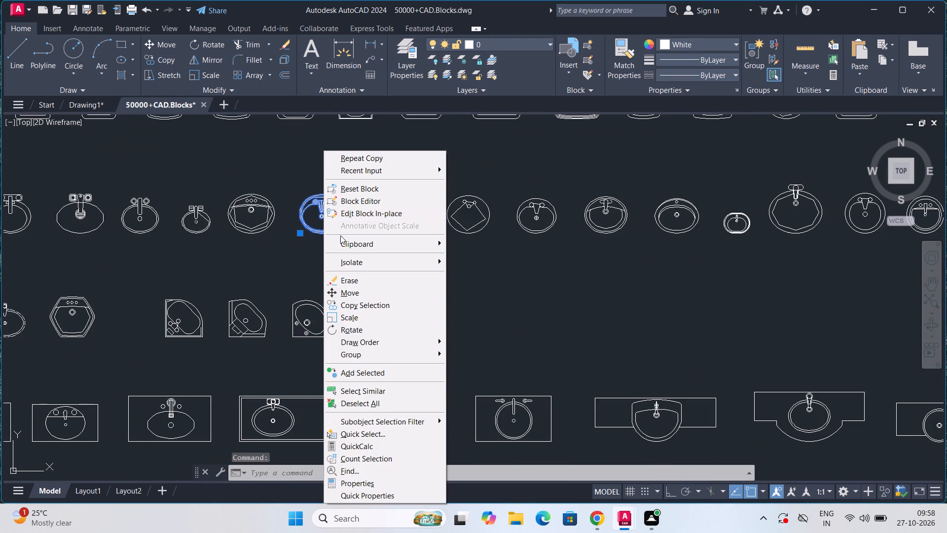
click(341, 236)
click(341, 236)
click(357, 244)
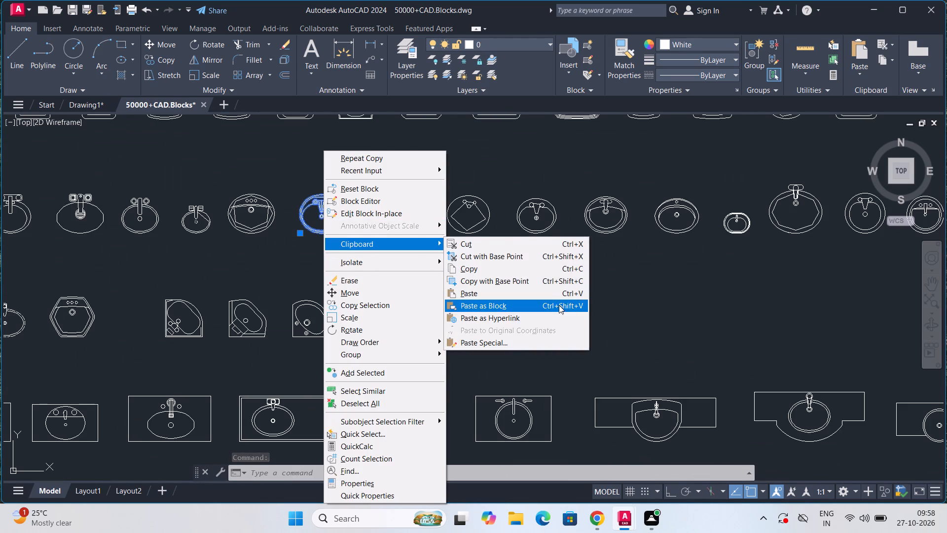
click(553, 266)
Switch to Drawing1 and paste the copied washbasin in the empty space beside the floor plan, near the spare wardrobe.
scroll(502, 231, down, 2)
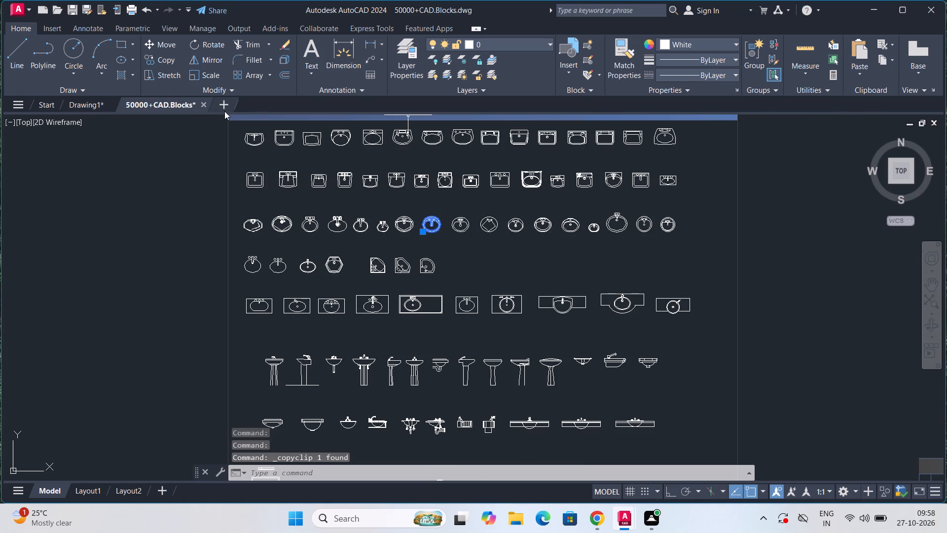
click(71, 110)
scroll(212, 283, down, 3)
middle_drag(410, 291, 397, 215)
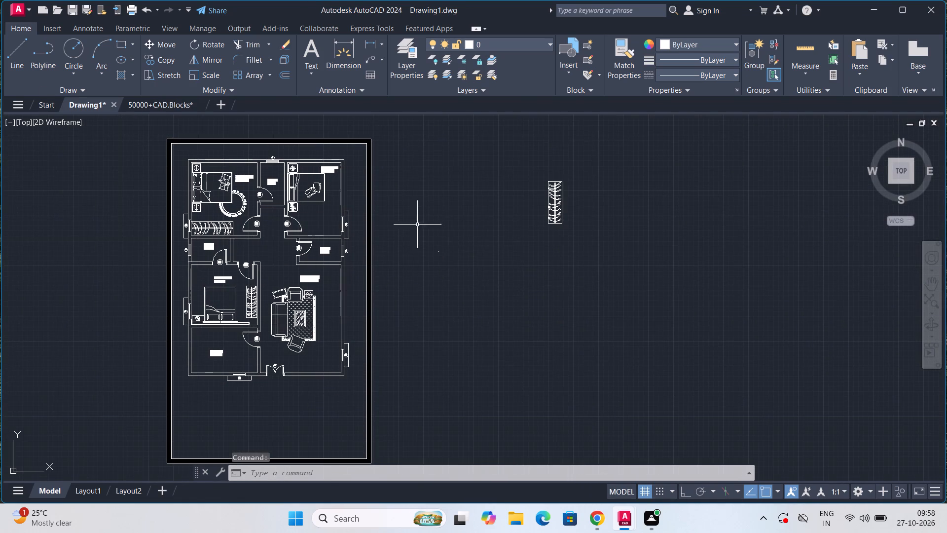
right_click(489, 262)
click(515, 305)
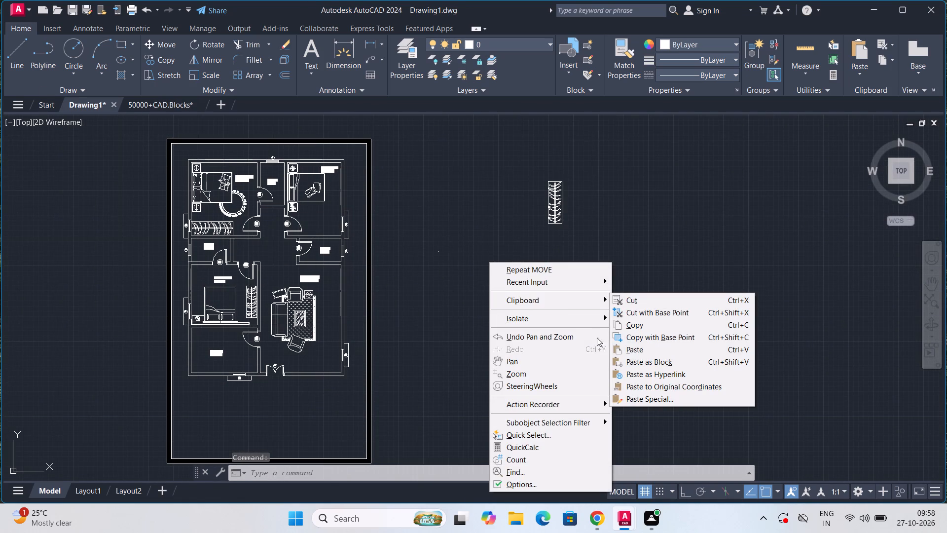
click(629, 351)
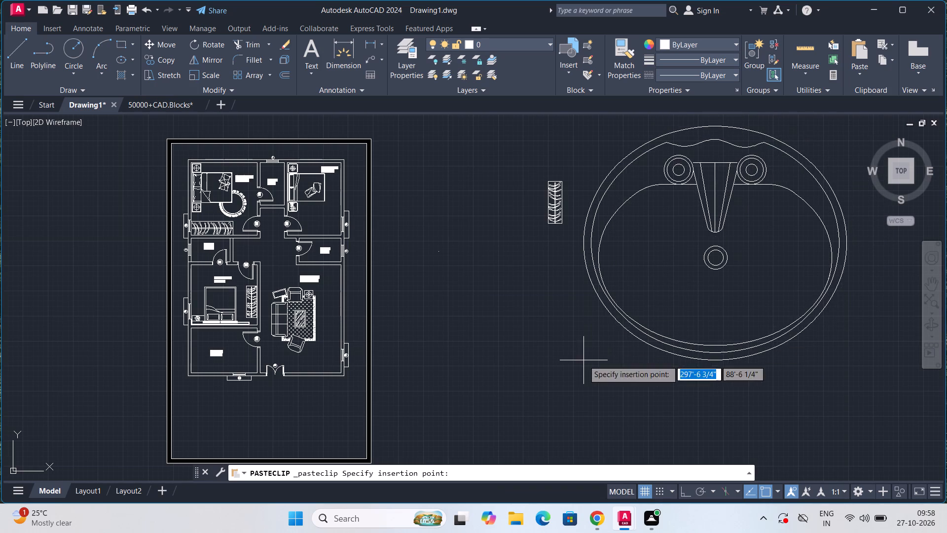
click(583, 360)
Scale the oversized washbasin down by eye from a base point on its lower rim to roughly fixture size.
click(635, 334)
text(SC)
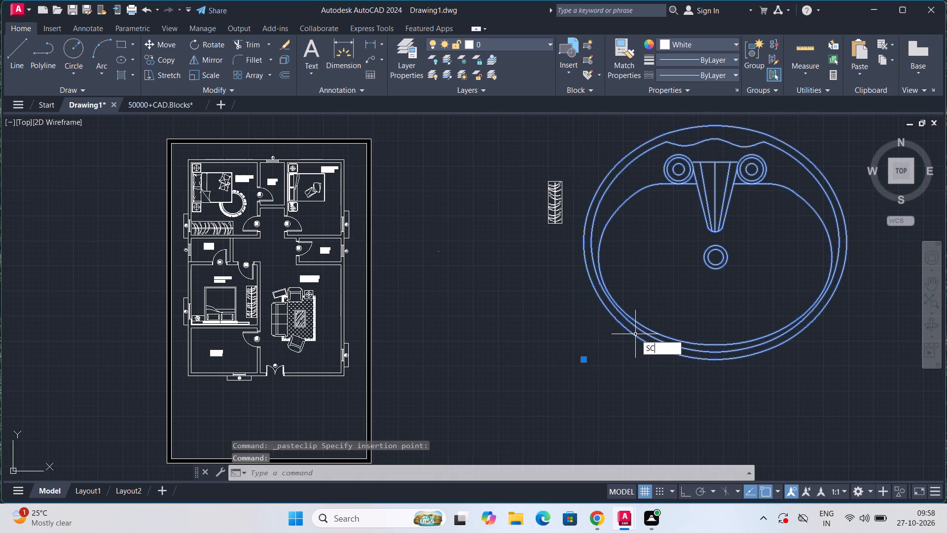
key(Return)
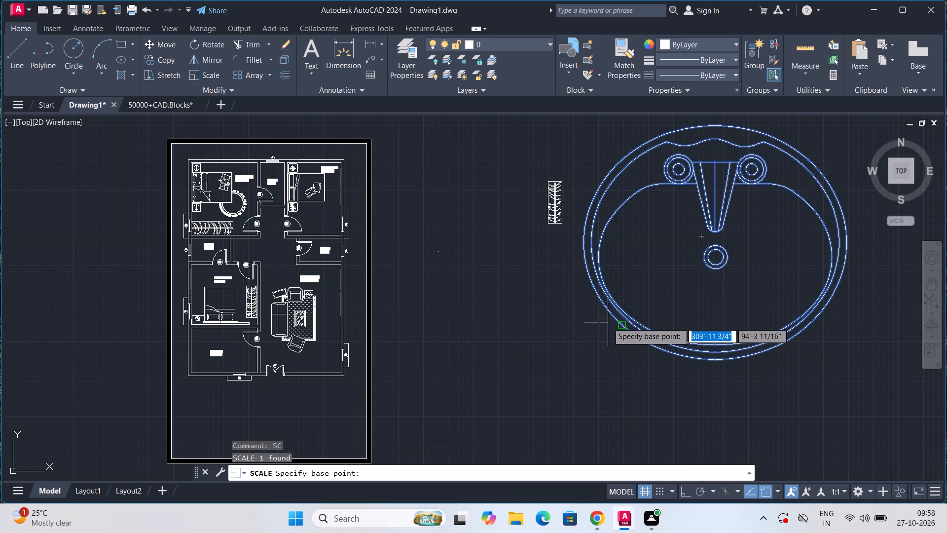
click(611, 320)
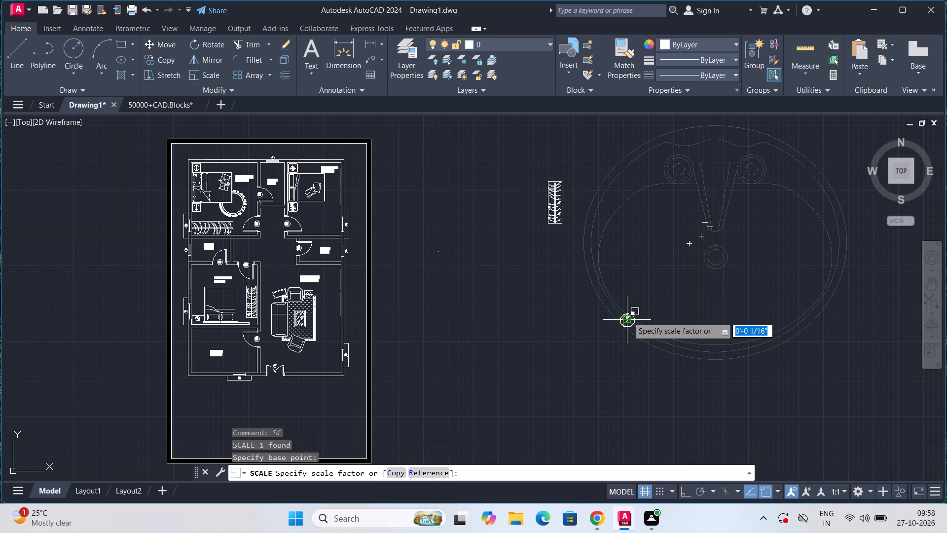
scroll(628, 317, up, 3)
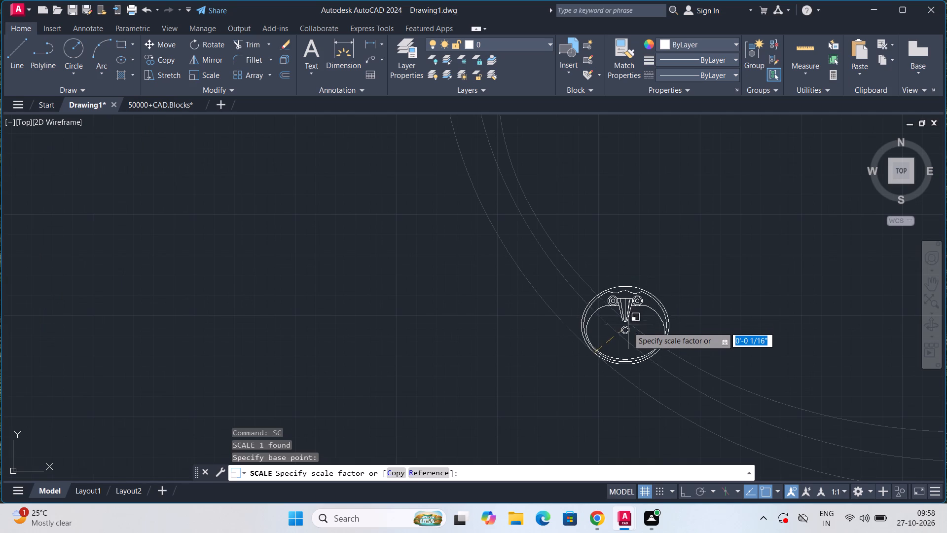
click(628, 337)
Move the washbasin into the 6'6" X 4' toilet below the M Bedroom, beside the room label.
click(628, 317)
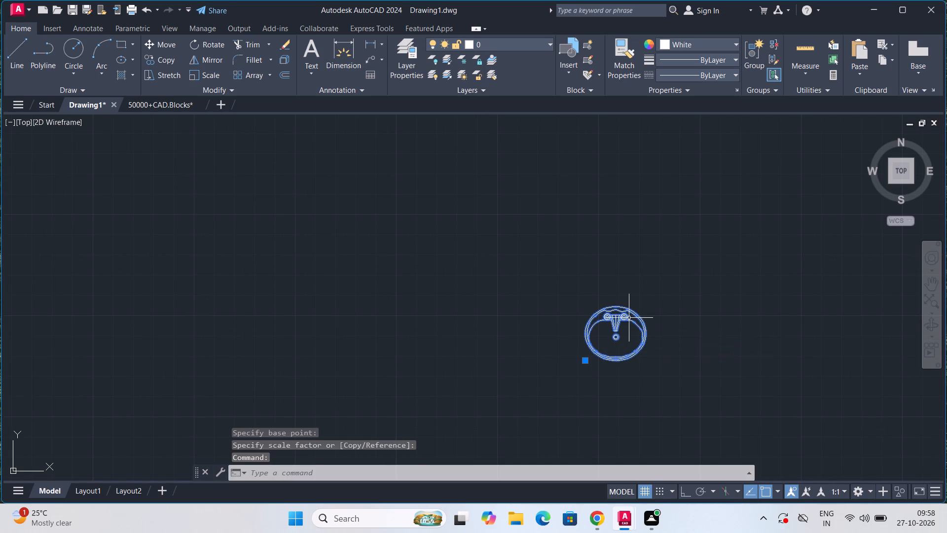
key(m)
key(Return)
click(629, 317)
scroll(318, 228, down, 6)
middle_drag(190, 238, 325, 372)
scroll(314, 338, up, 5)
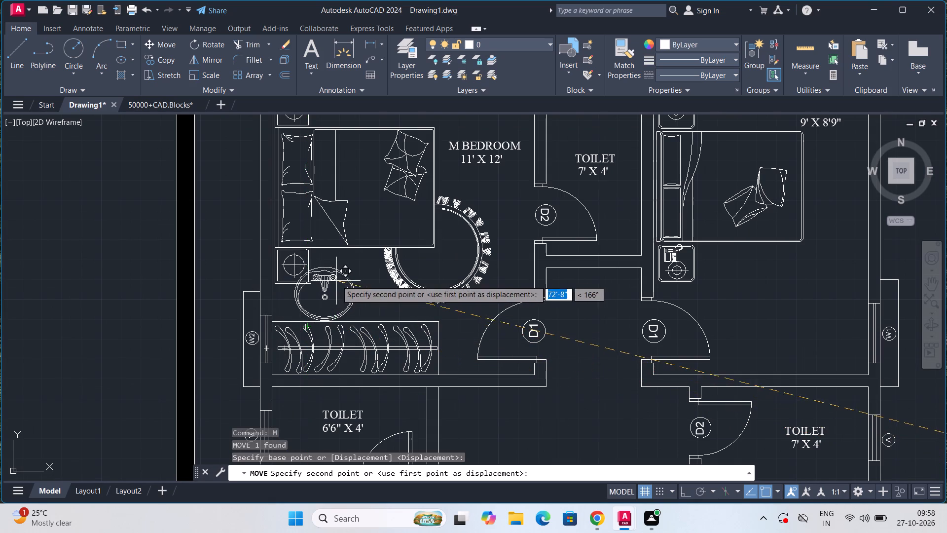
middle_drag(336, 280, 391, 210)
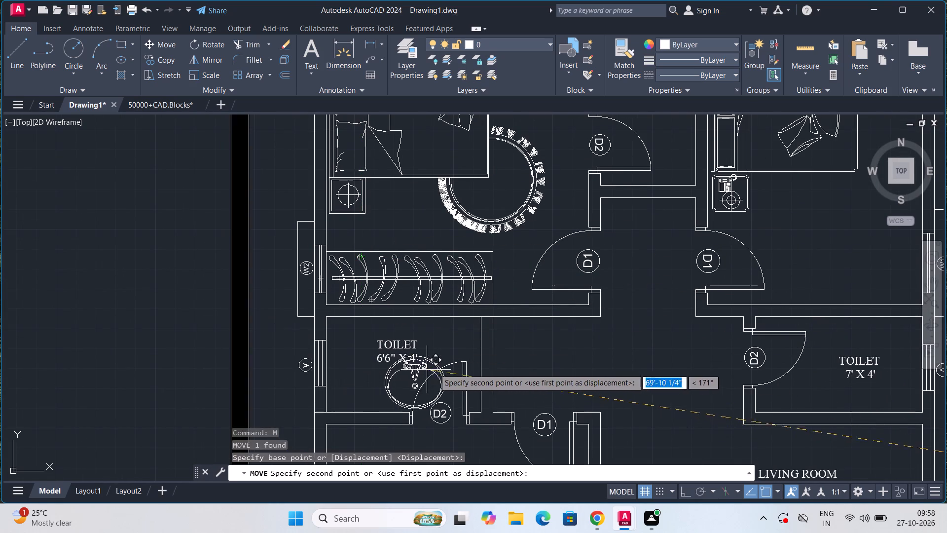
click(460, 334)
Scale the washbasin down further by eye from a base point on its top rim to fit the 6'6" X 4' toilet.
scroll(460, 337, up, 1)
click(459, 329)
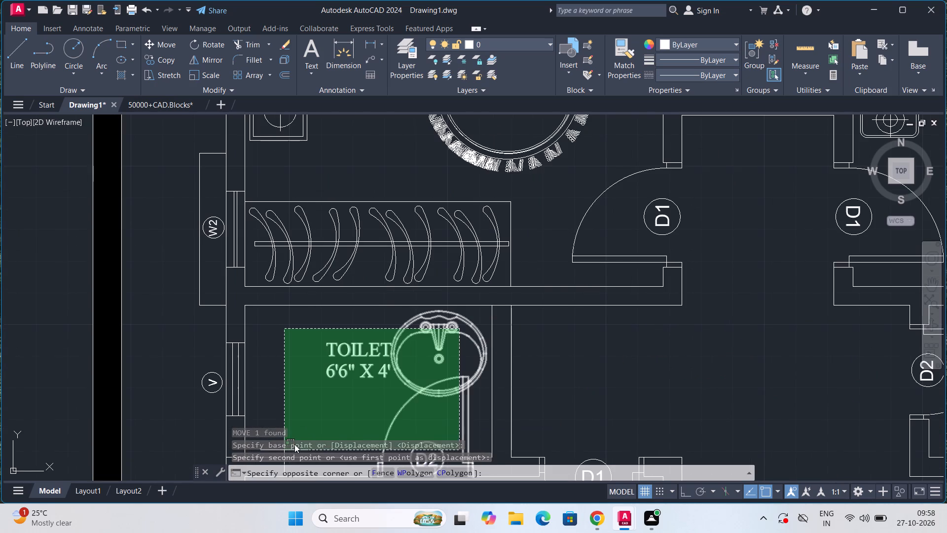
key(Escape)
click(460, 331)
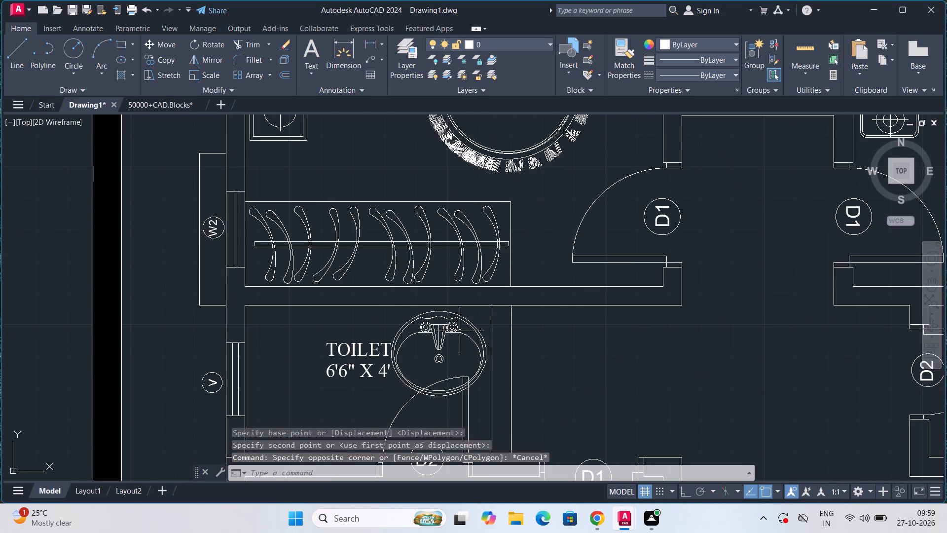
text(SC)
key(Return)
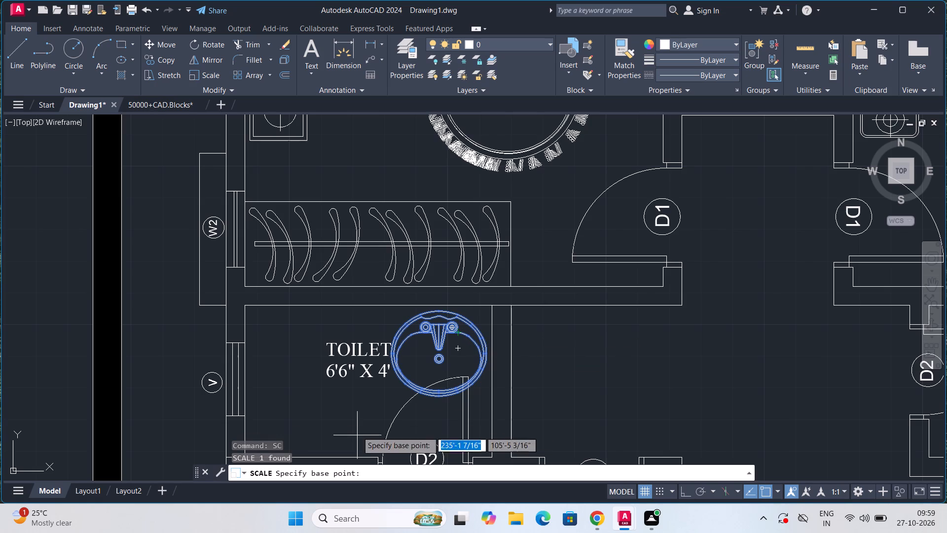
click(446, 313)
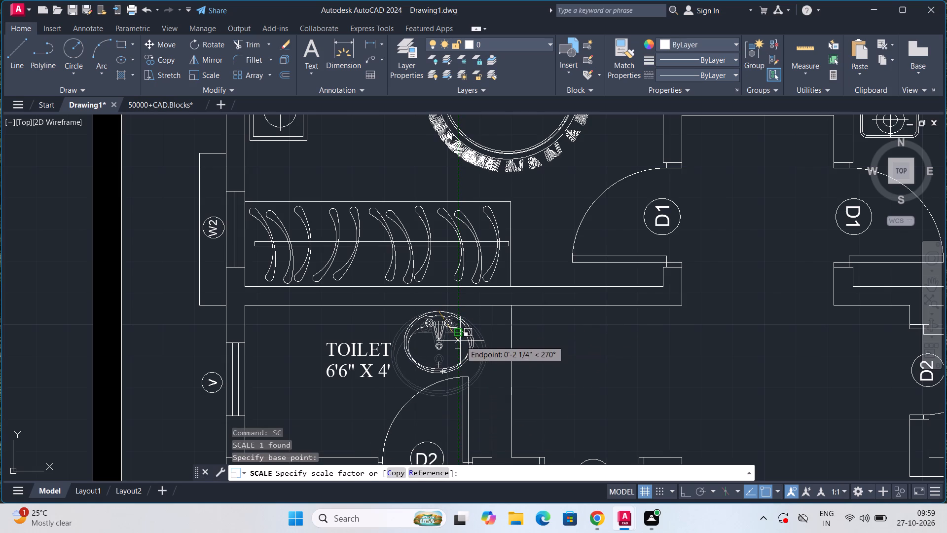
click(460, 340)
Move the washbasin by its upper-right rim toward the upper-right inner corner of the 6'6" X 4' toilet.
click(461, 319)
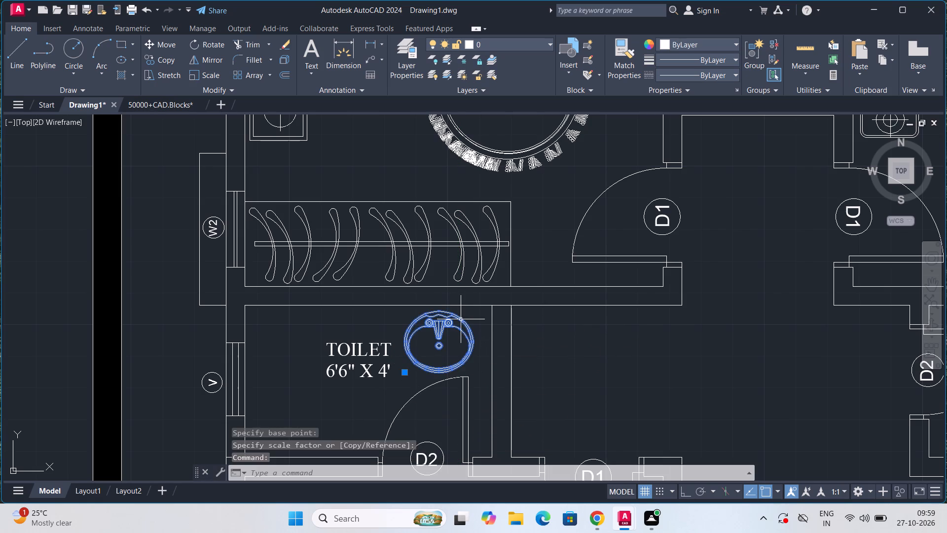
key(m)
key(Return)
click(461, 319)
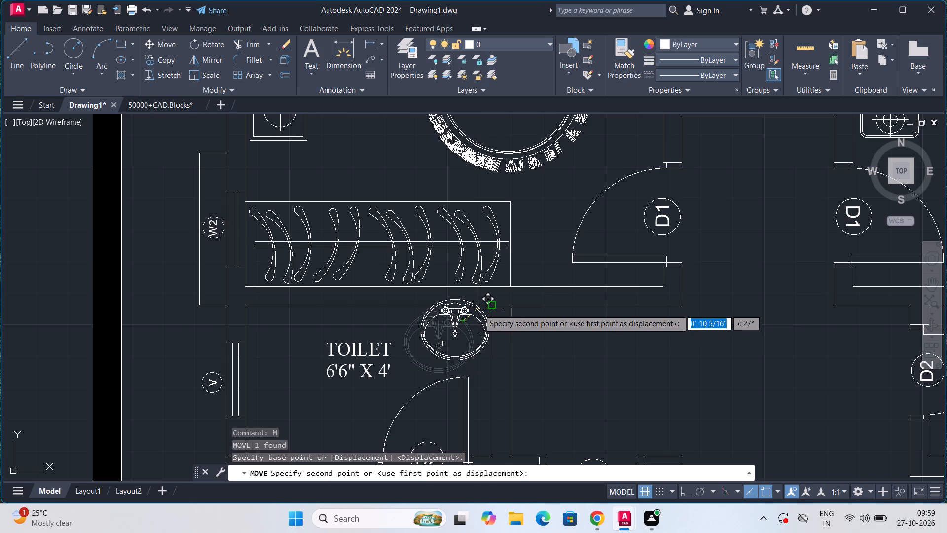
click(478, 312)
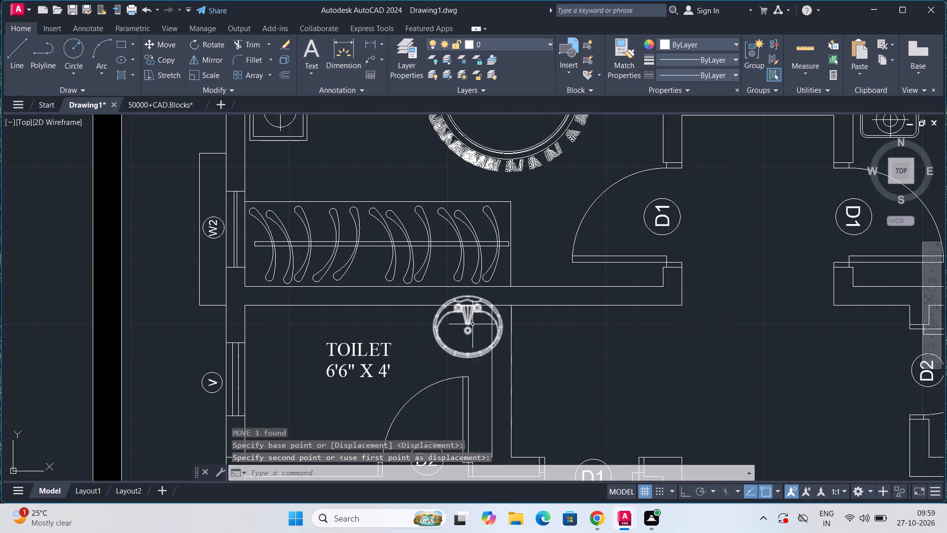
Move the washbasin by its top rim down onto the toilet's upper wall line, just inside the right-hand wall.
click(472, 304)
key(m)
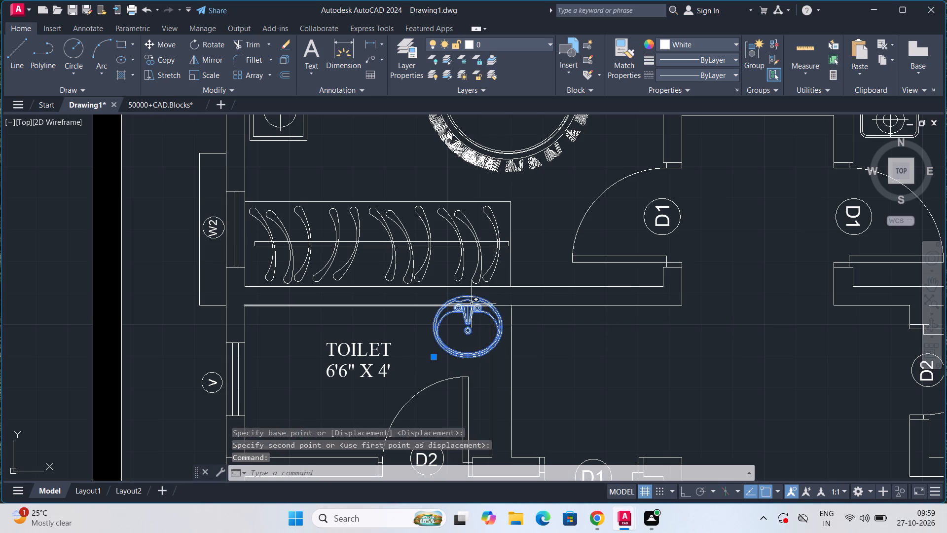
key(Return)
click(472, 293)
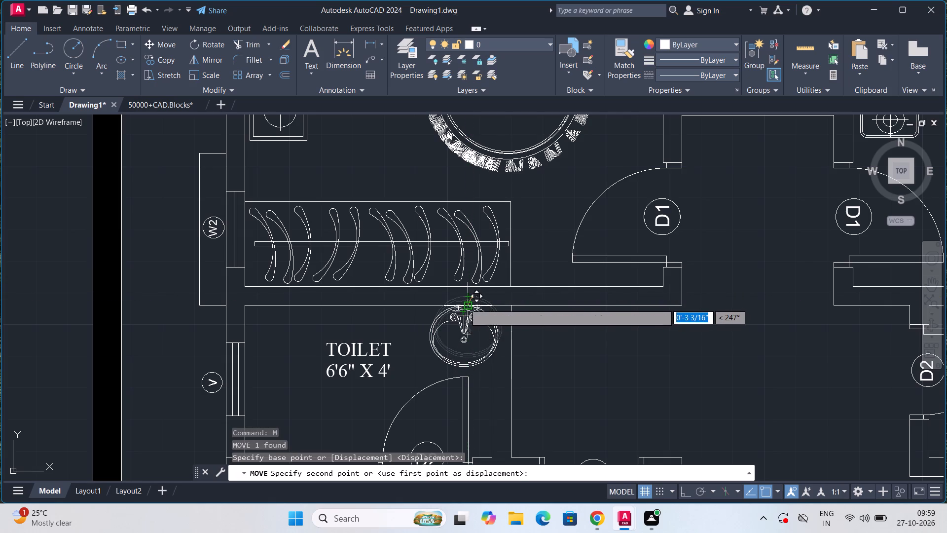
click(459, 304)
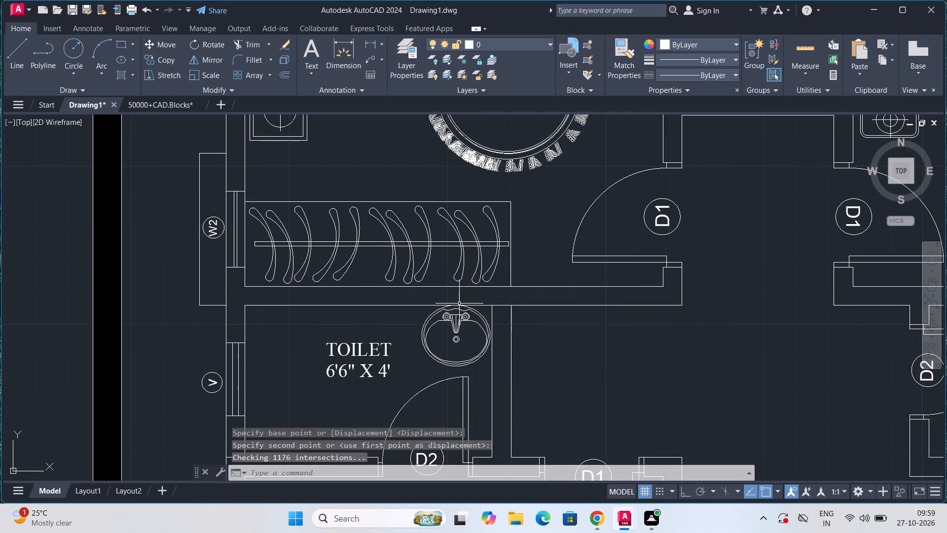
Trim the short wall line crossing the top of the partition on the right side of the 6'6" X 4' toilet.
scroll(494, 393, up, 1)
scroll(494, 393, down, 2)
scroll(514, 367, up, 1)
middle_drag(514, 367, 532, 315)
scroll(532, 315, up, 1)
text(TR)
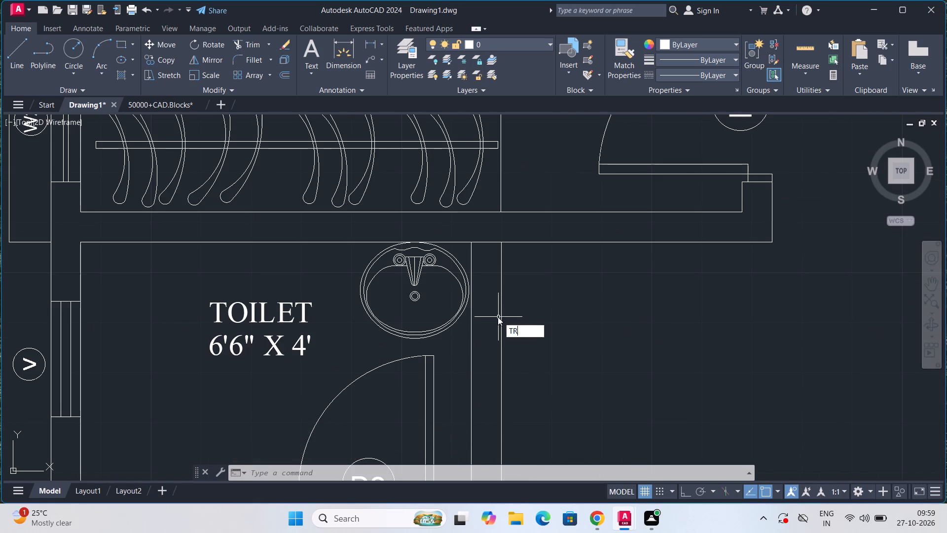
key(Return)
key(Return)
click(479, 244)
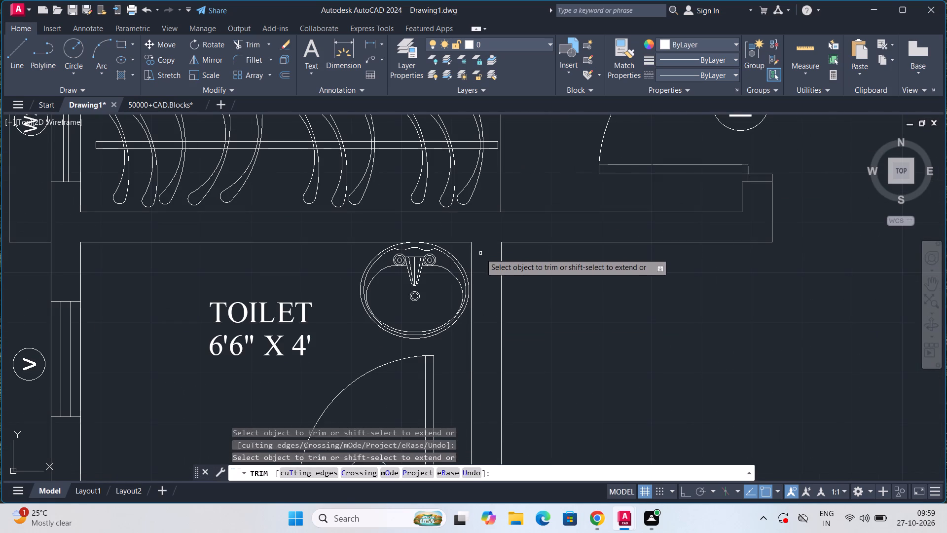
key(Escape)
Copy the washbasin from the 6'6" X 4' toilet into the 7' X 4' toilet above the Living Room, along its lower wall.
scroll(480, 253, down, 1)
middle_drag(493, 308, 538, 267)
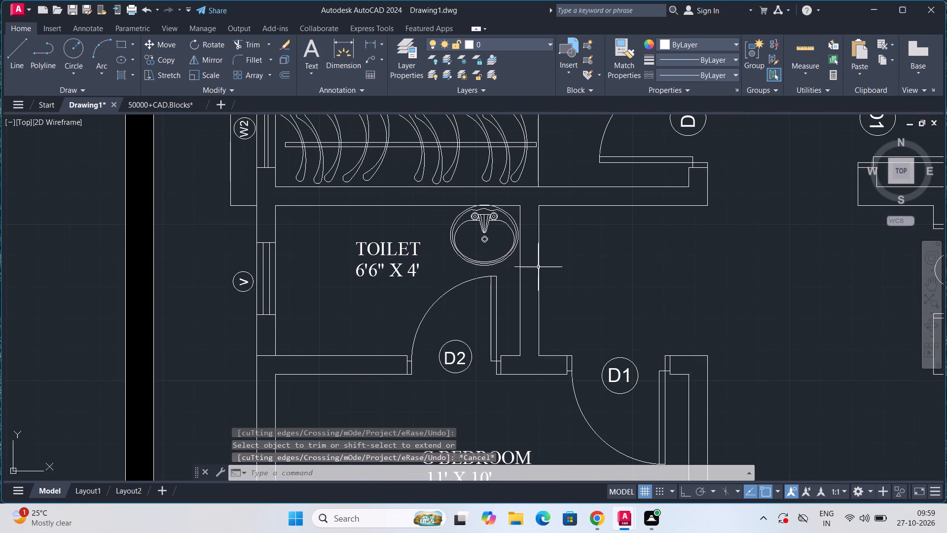
scroll(538, 267, down, 1)
scroll(539, 269, up, 1)
scroll(539, 269, down, 1)
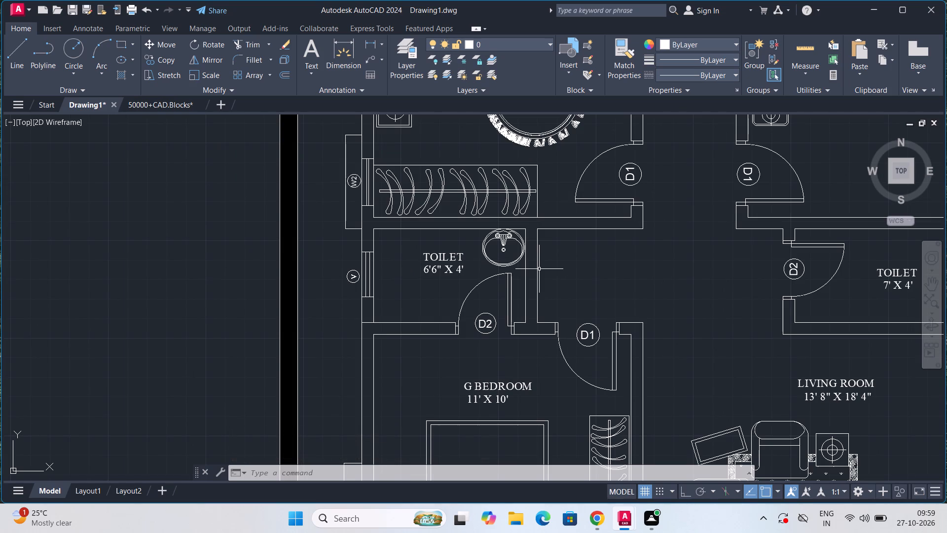
click(513, 239)
text(CO)
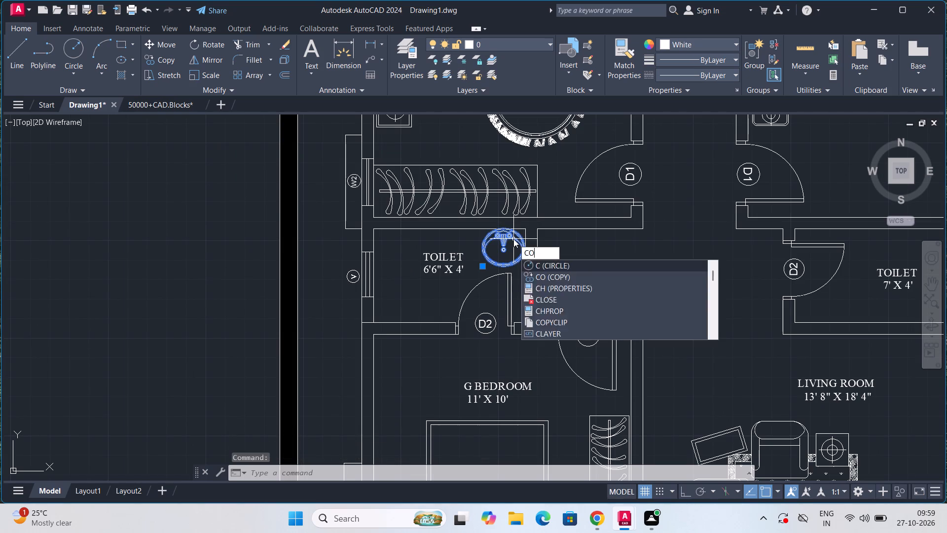
key(Return)
click(513, 239)
scroll(513, 239, down, 2)
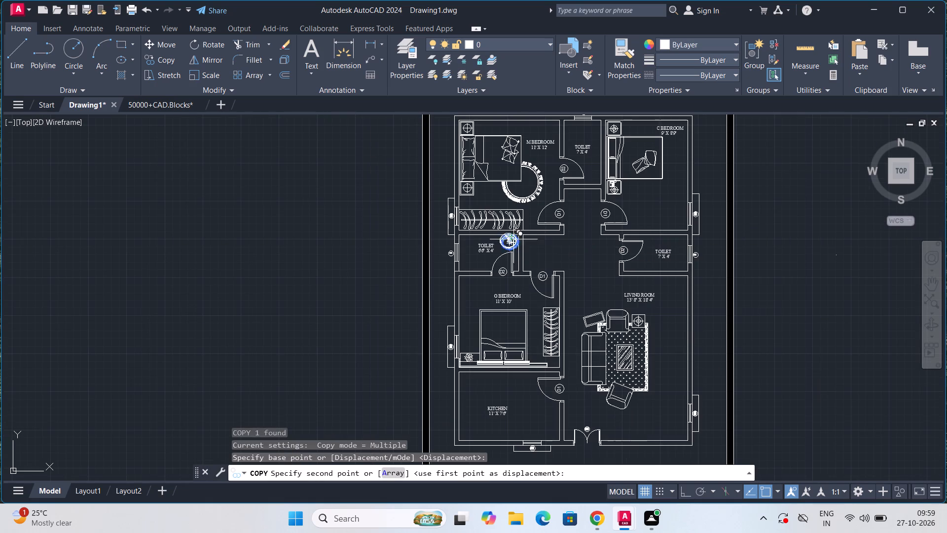
scroll(599, 297, up, 3)
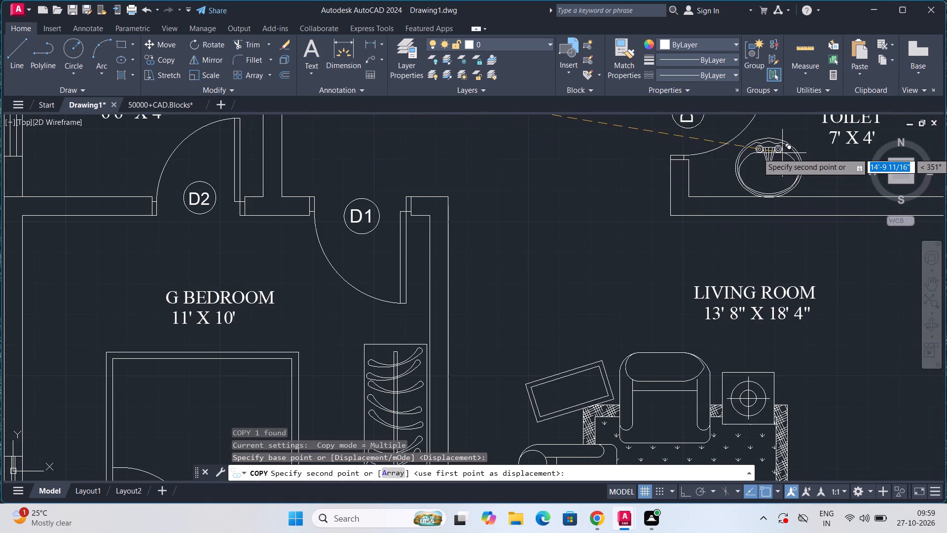
click(782, 152)
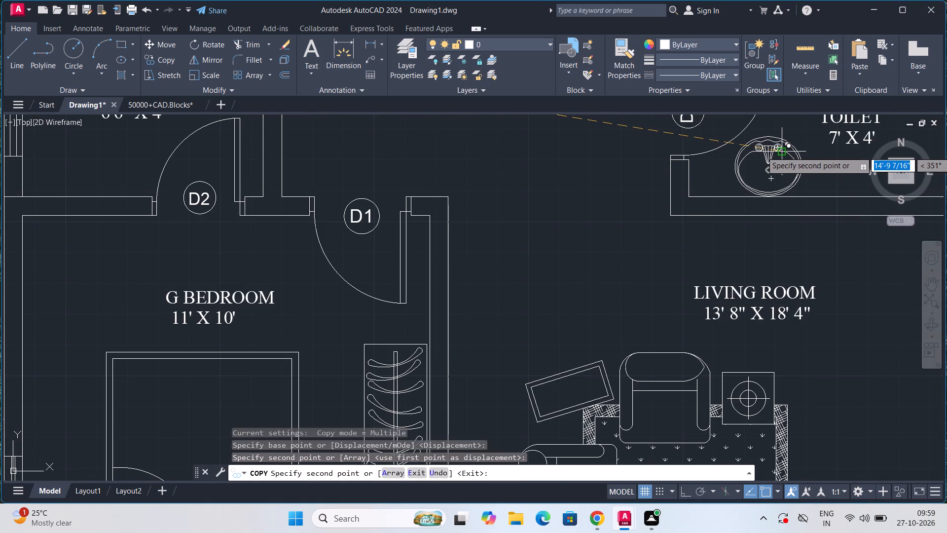
Place another washbasin copy in the 7' X 4' toilet between the M Bedroom and C Bedroom, near its lower-right inner corner.
middle_drag(710, 219, 578, 436)
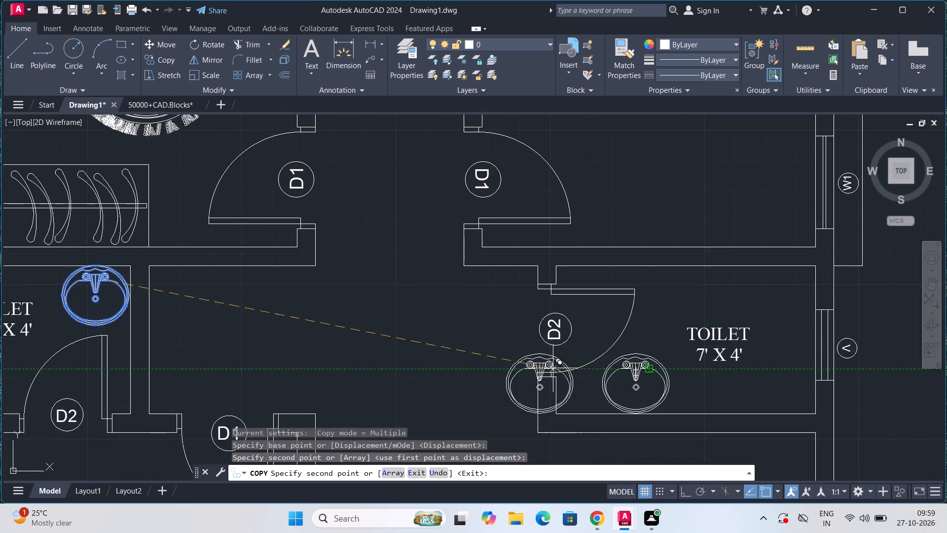
scroll(544, 328, down, 2)
middle_drag(534, 243, 527, 335)
scroll(508, 318, up, 3)
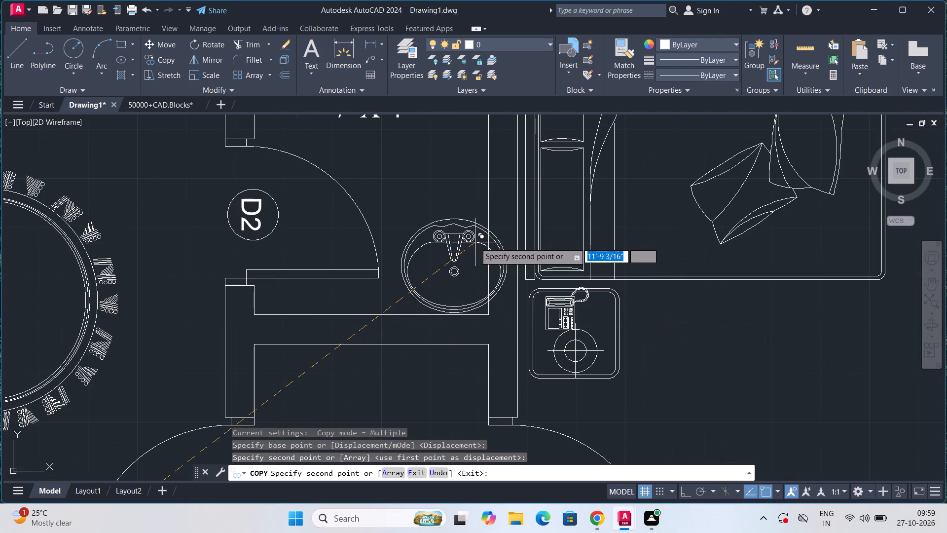
click(458, 236)
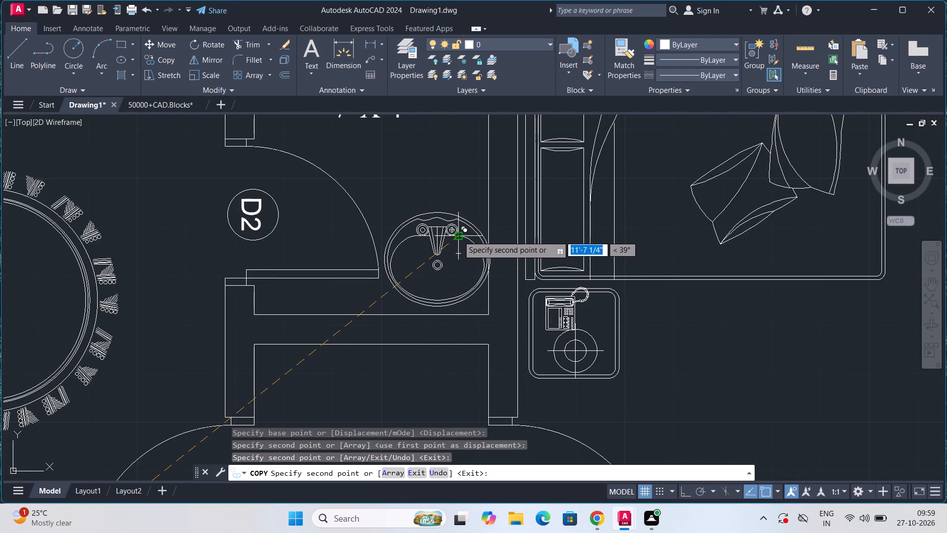
key(Escape)
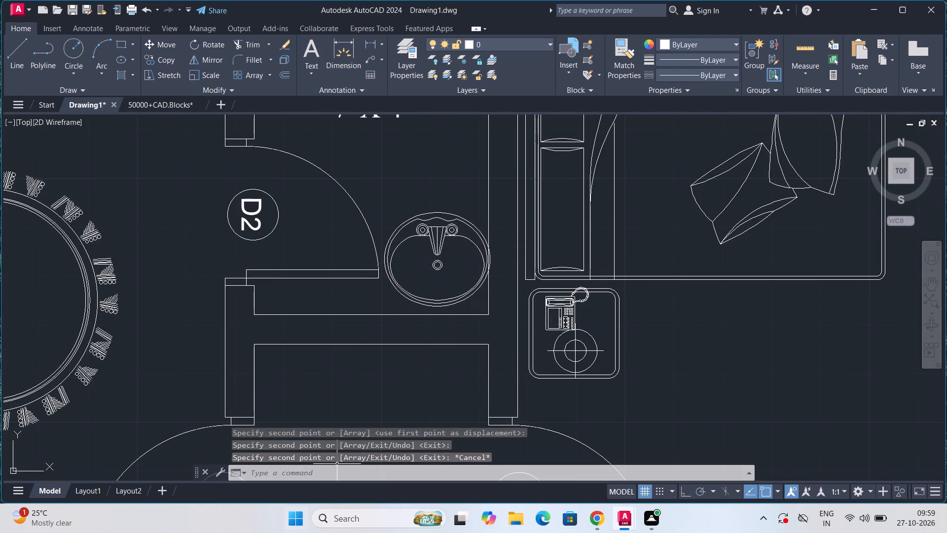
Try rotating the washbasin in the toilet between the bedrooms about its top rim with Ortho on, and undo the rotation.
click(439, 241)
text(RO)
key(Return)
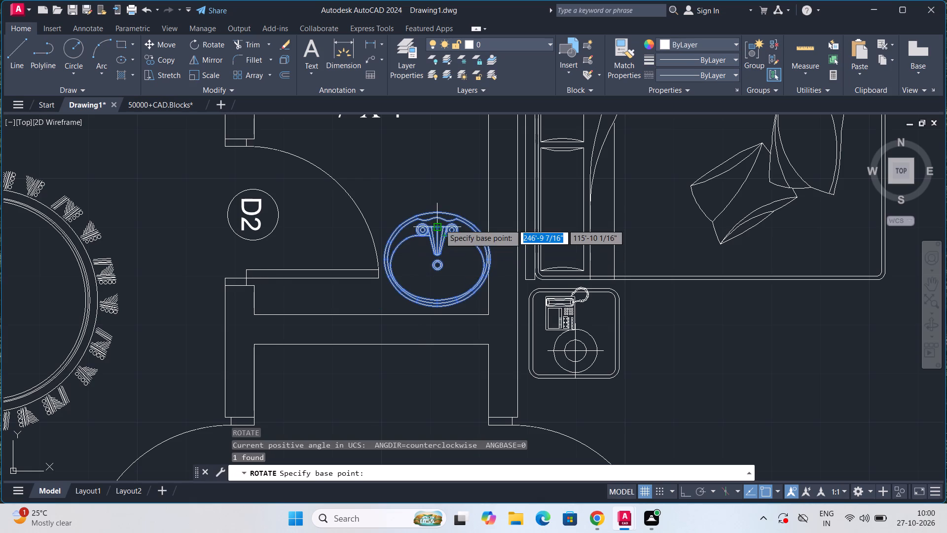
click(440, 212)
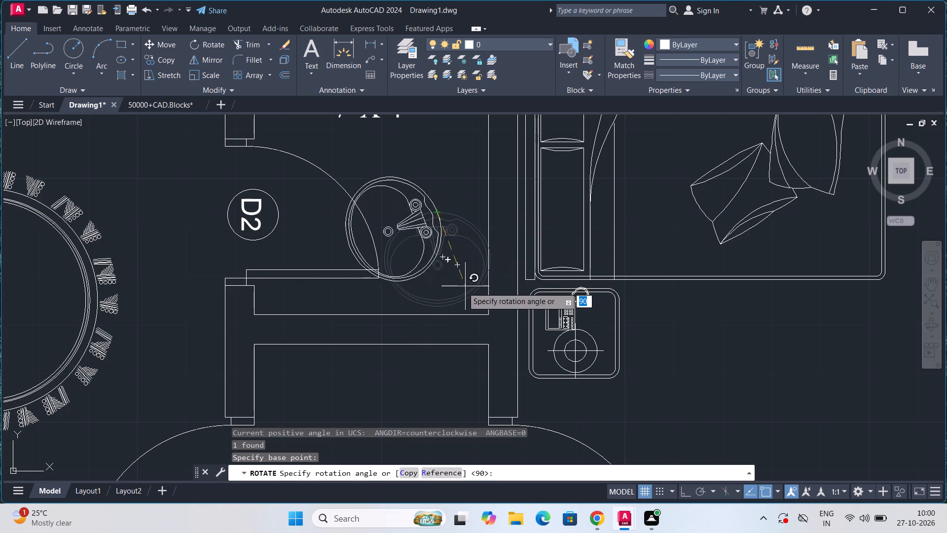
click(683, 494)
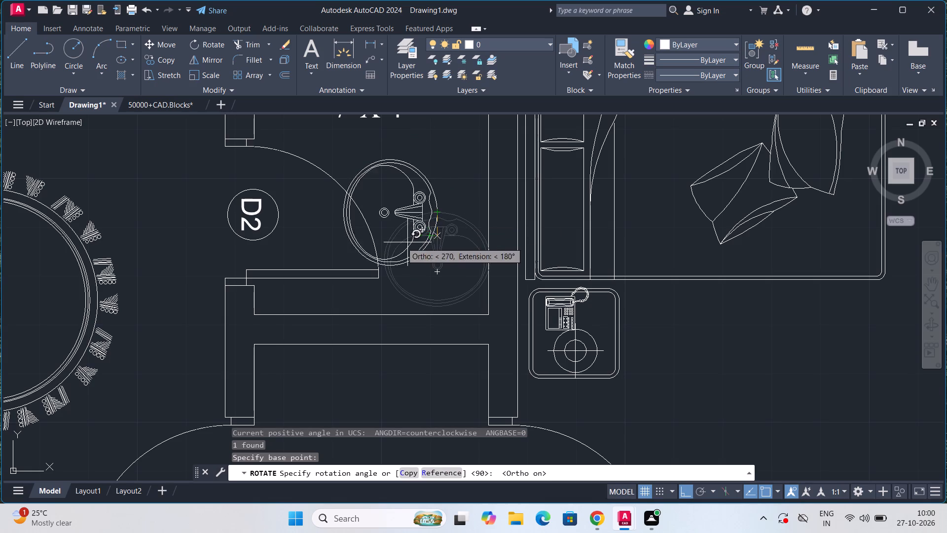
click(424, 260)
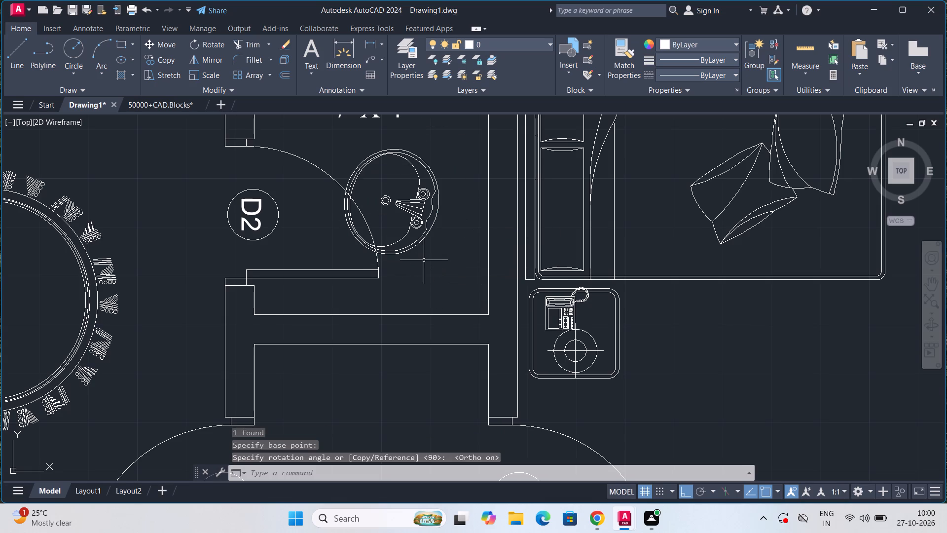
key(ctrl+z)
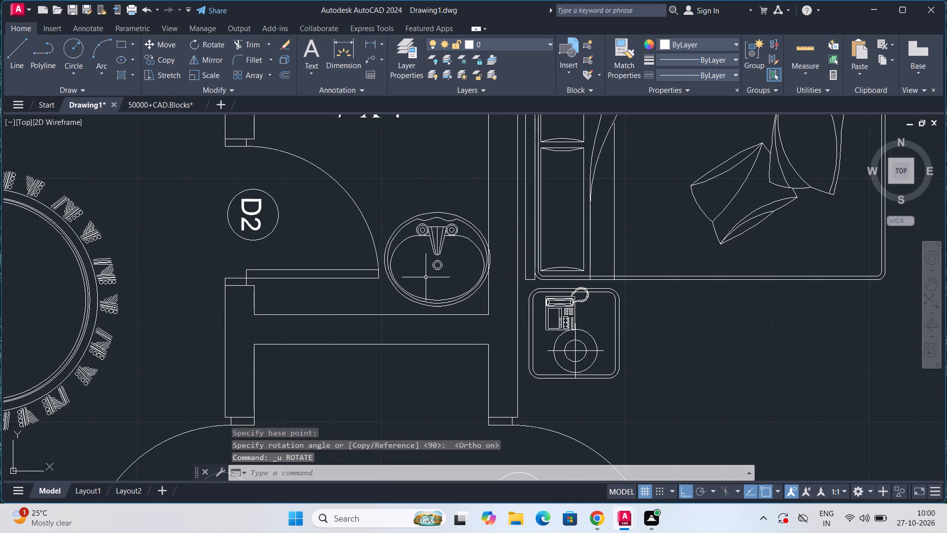
Rotate the washbasin in the toilet between the bedrooms 90° clockwise about its top rim so its taps face the right-hand wall.
text(RO)
key(Return)
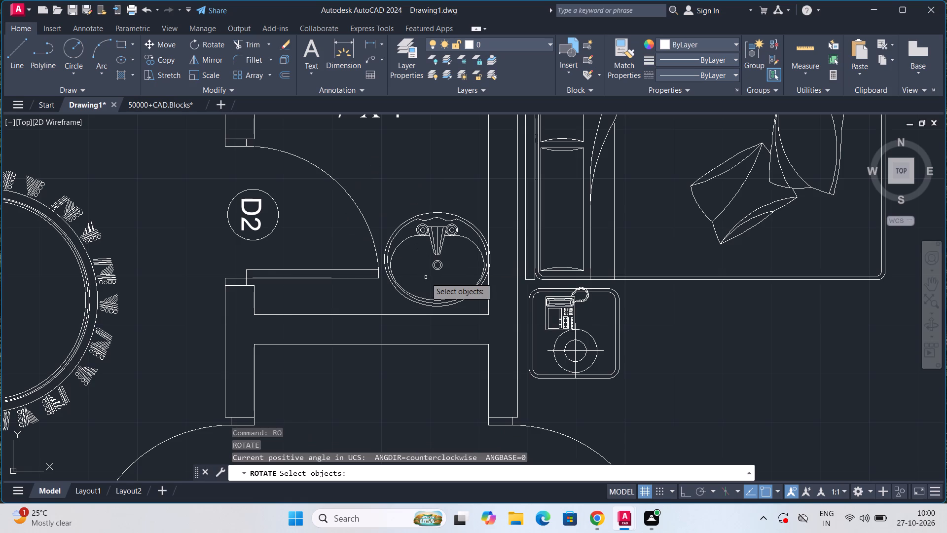
click(443, 231)
key(Return)
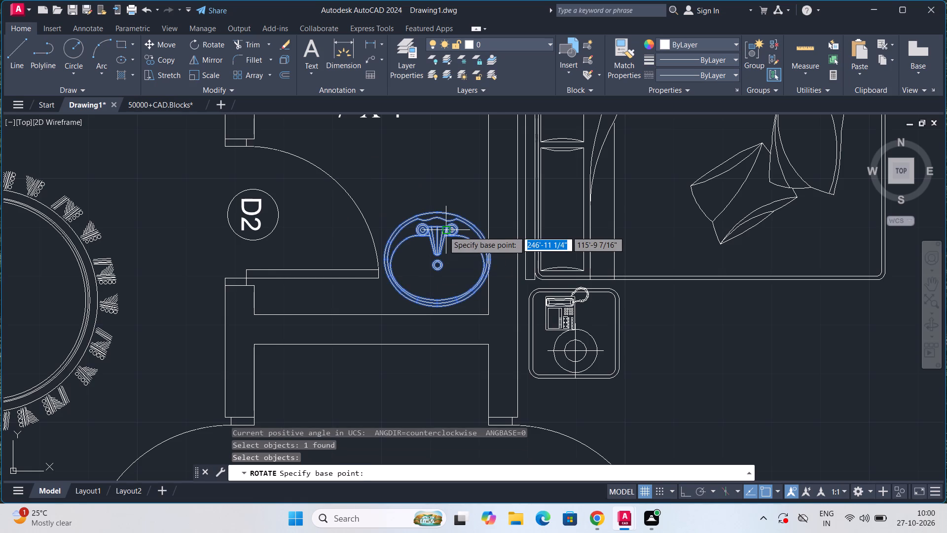
click(432, 212)
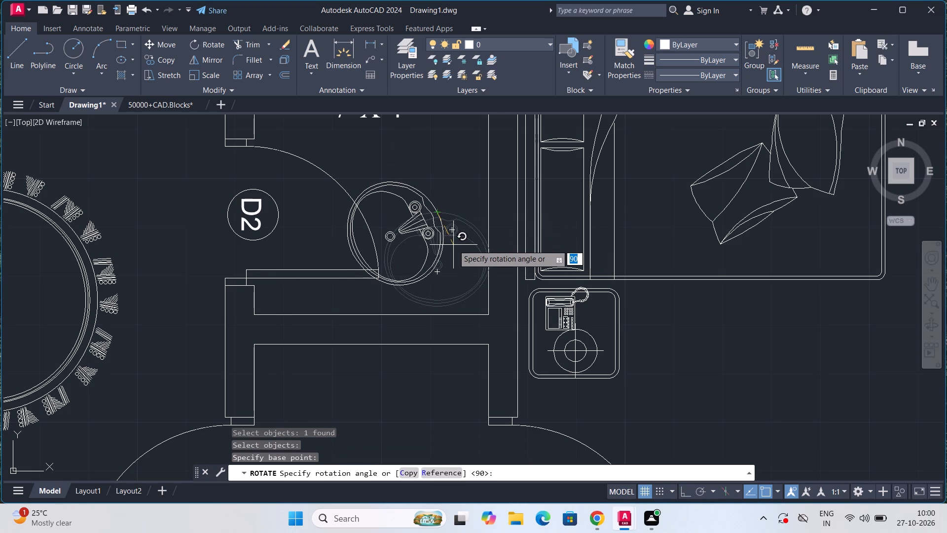
click(437, 219)
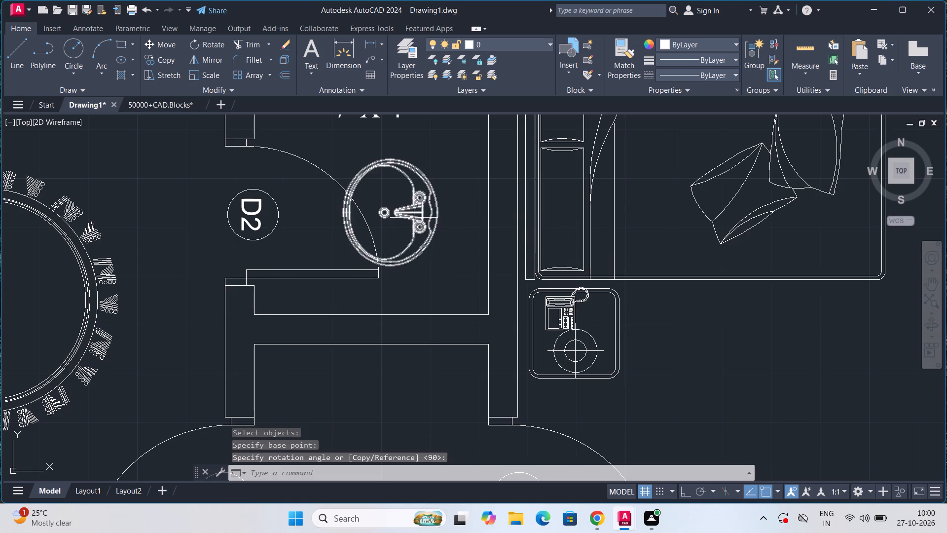
Move the rotated washbasin by its tap-side rim to the lower-right inner corner of the toilet between the bedrooms.
click(415, 214)
key(m)
key(Return)
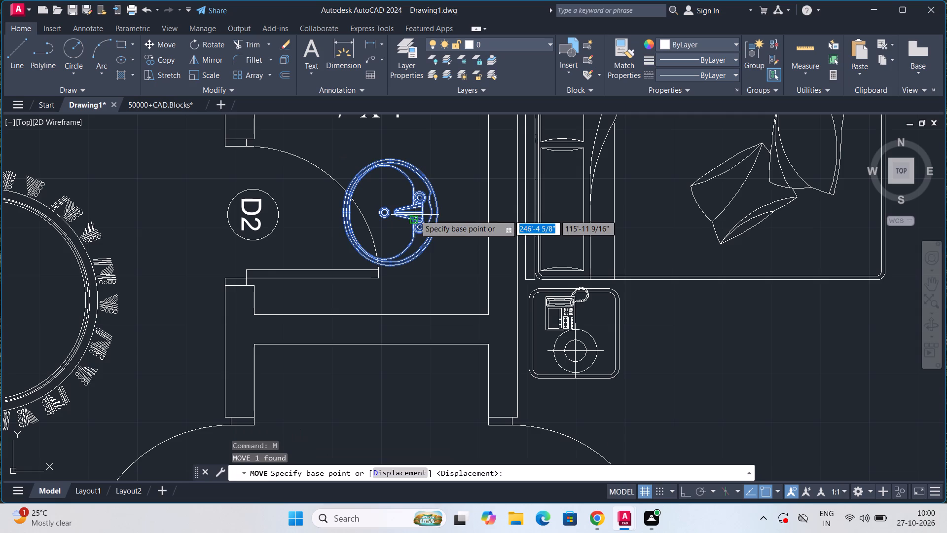
click(437, 214)
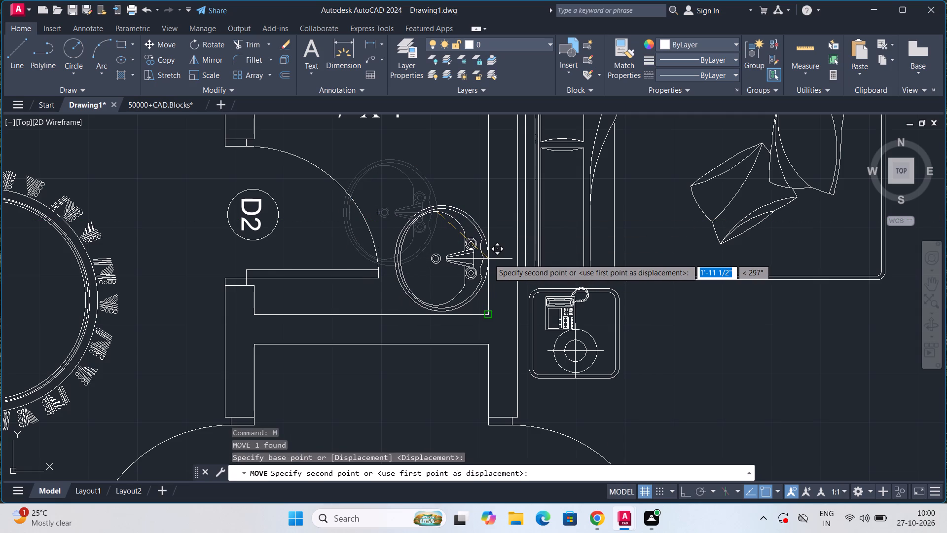
click(488, 259)
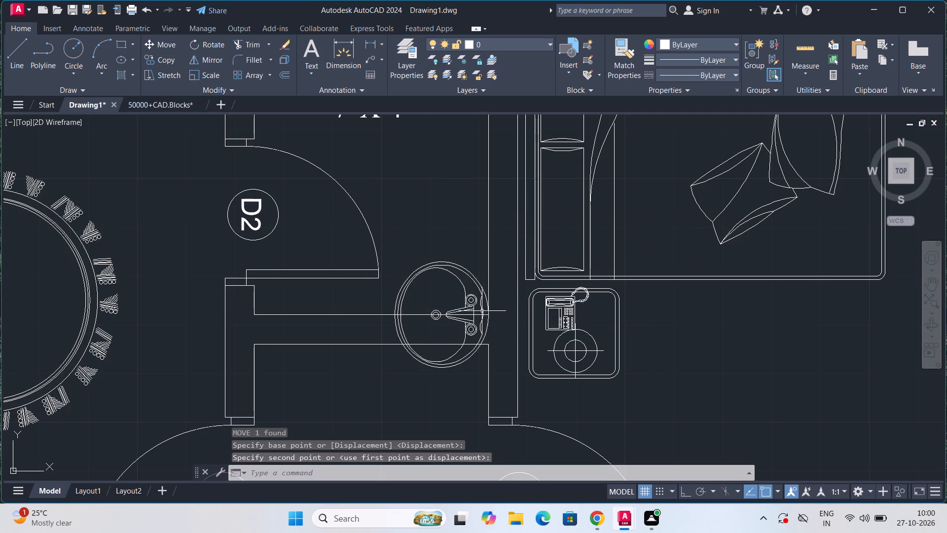
Move the rotated washbasin straight up along the right-hand wall until it clears the toilet's lower wall.
click(482, 311)
key(m)
key(Return)
key(bracketright)
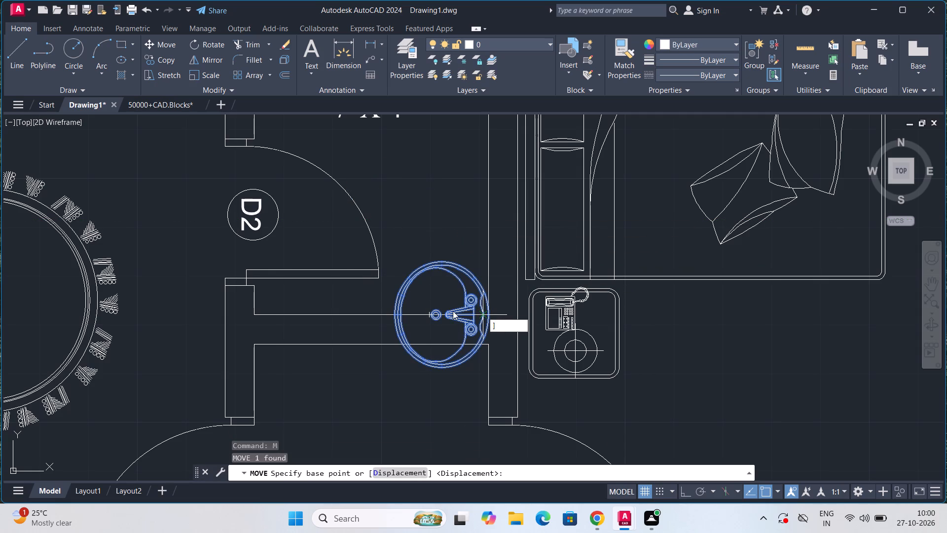
click(453, 311)
click(453, 311)
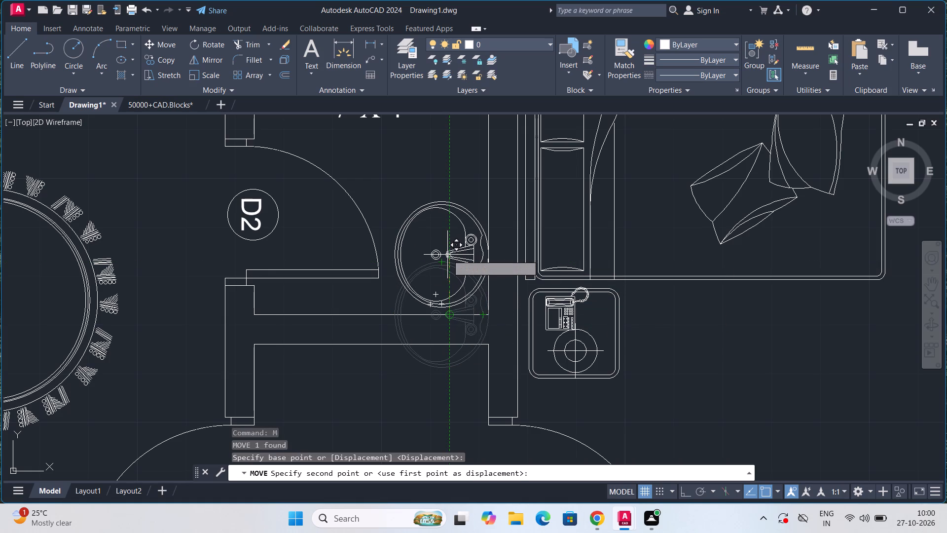
click(447, 255)
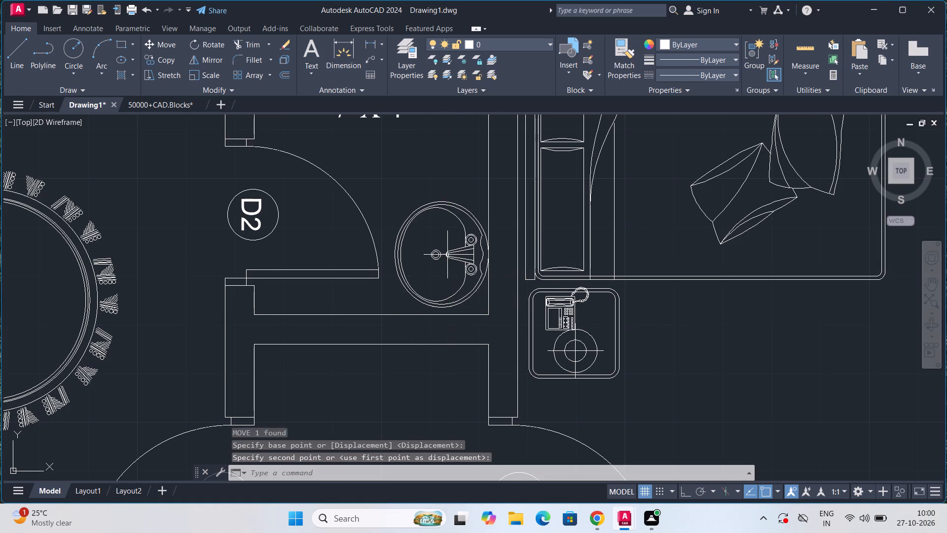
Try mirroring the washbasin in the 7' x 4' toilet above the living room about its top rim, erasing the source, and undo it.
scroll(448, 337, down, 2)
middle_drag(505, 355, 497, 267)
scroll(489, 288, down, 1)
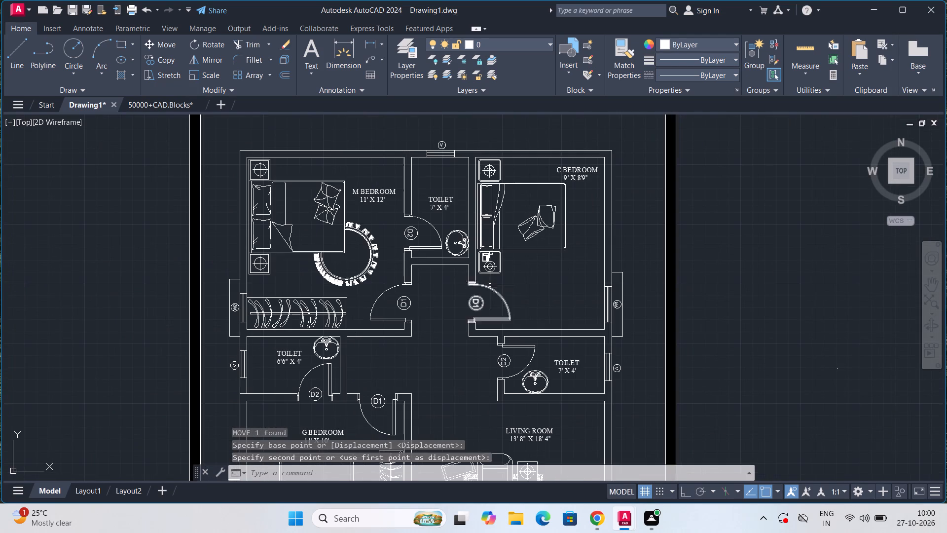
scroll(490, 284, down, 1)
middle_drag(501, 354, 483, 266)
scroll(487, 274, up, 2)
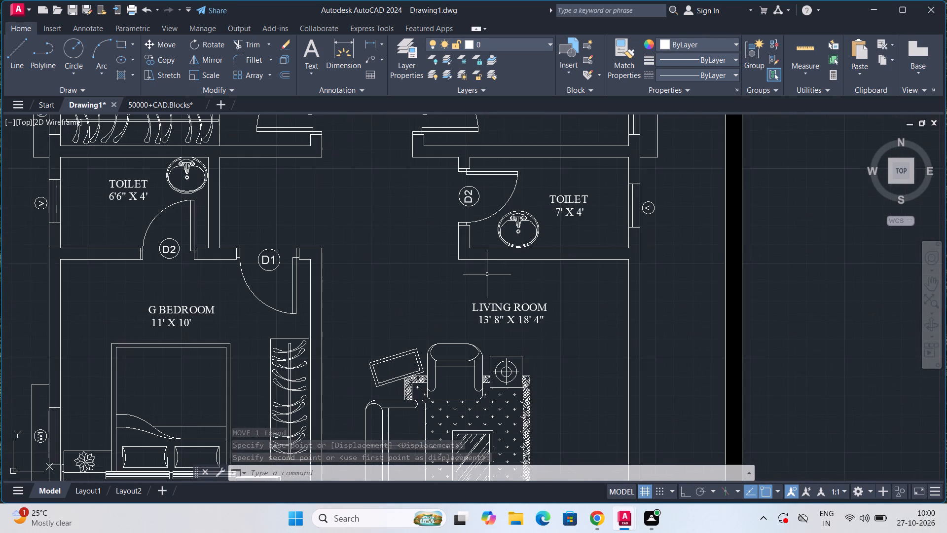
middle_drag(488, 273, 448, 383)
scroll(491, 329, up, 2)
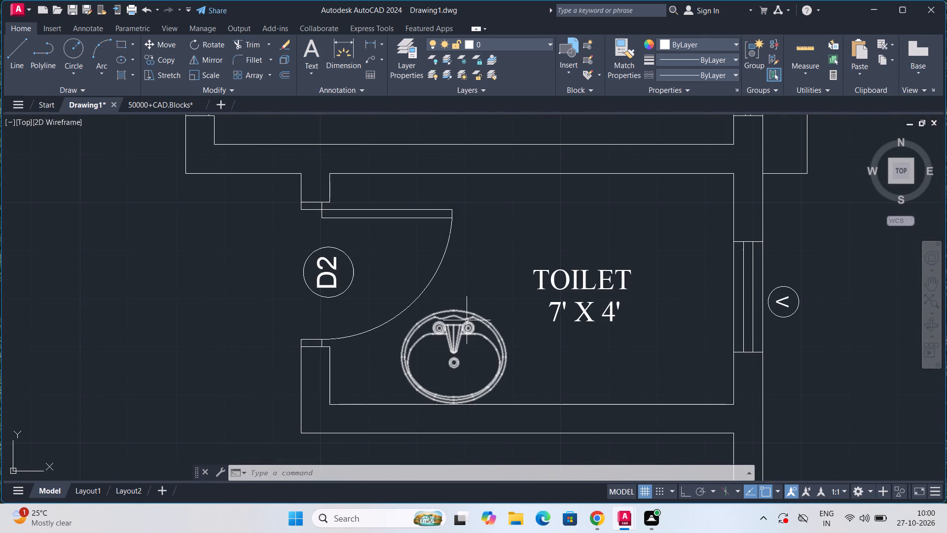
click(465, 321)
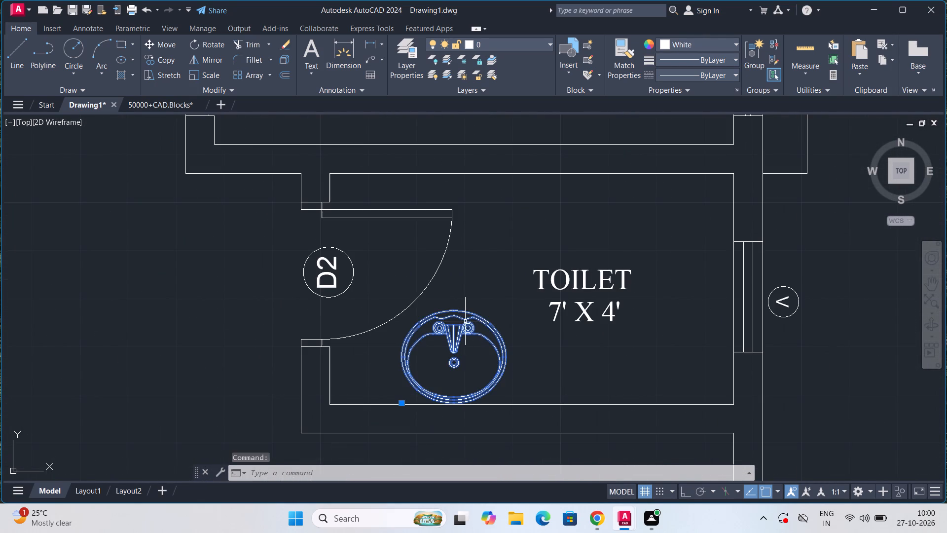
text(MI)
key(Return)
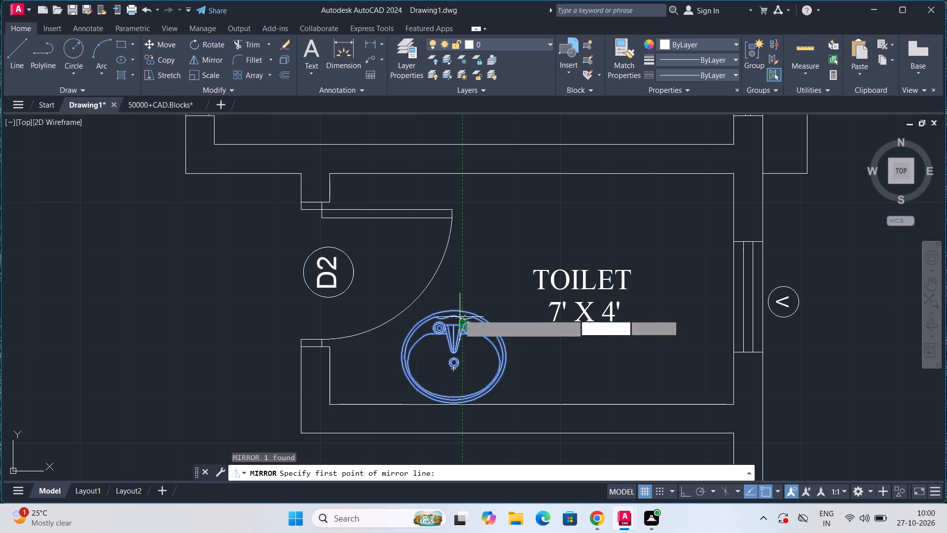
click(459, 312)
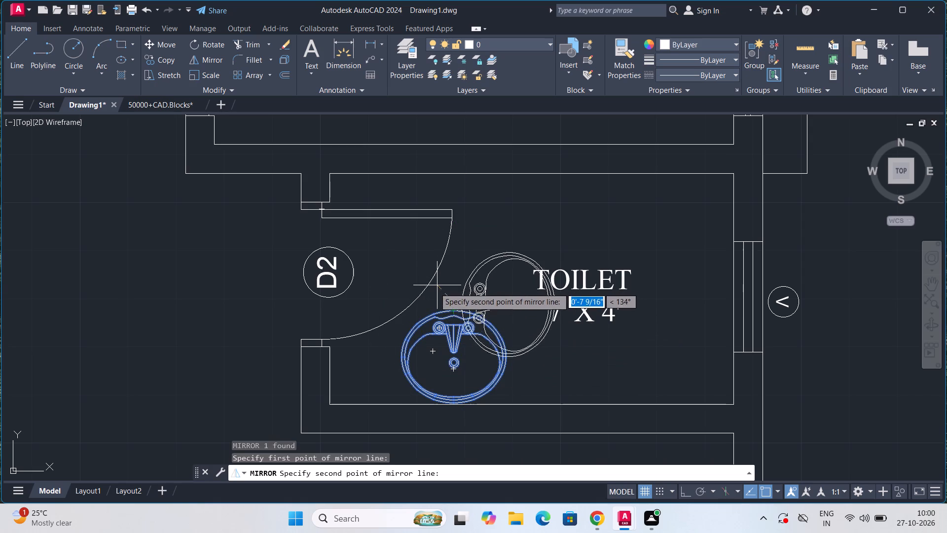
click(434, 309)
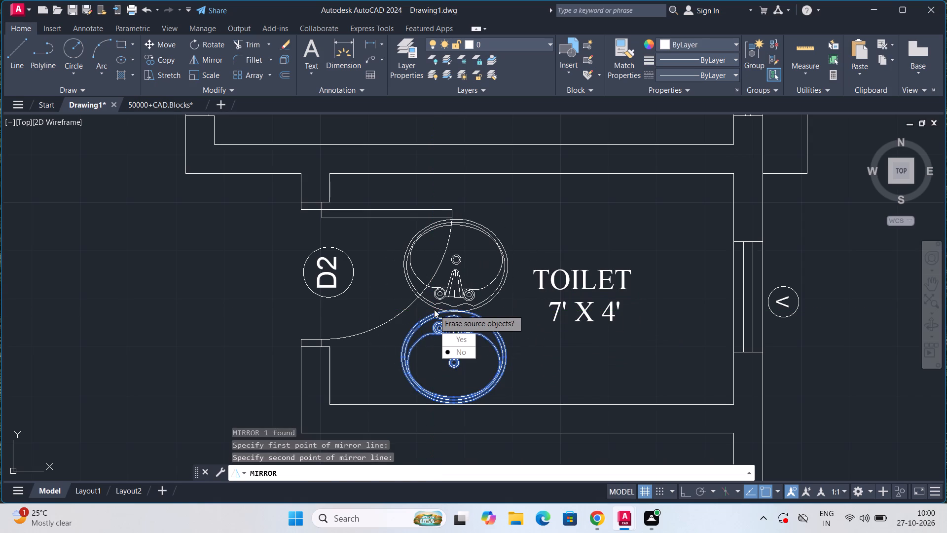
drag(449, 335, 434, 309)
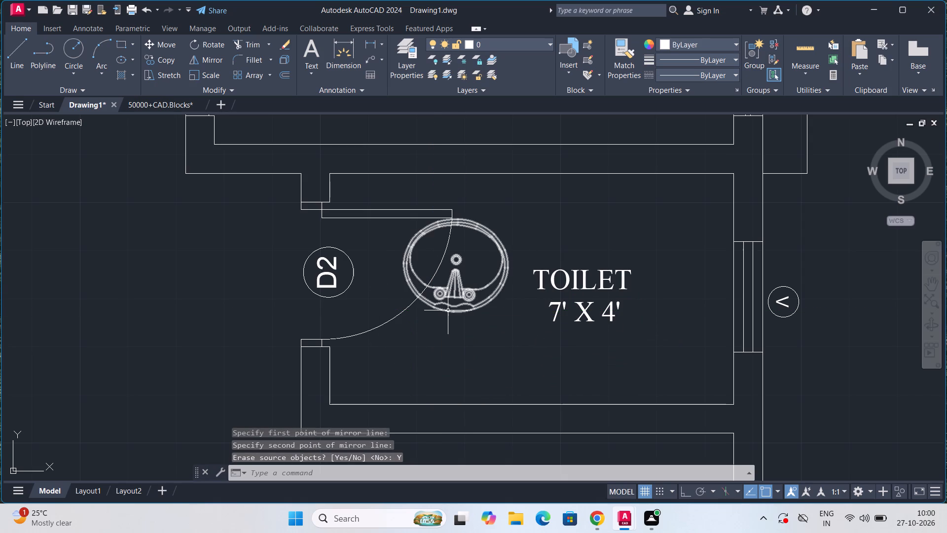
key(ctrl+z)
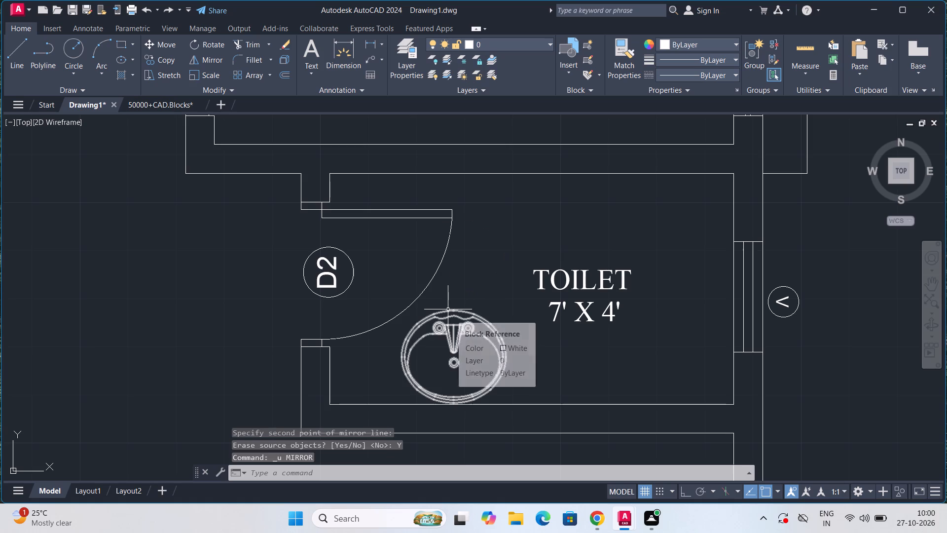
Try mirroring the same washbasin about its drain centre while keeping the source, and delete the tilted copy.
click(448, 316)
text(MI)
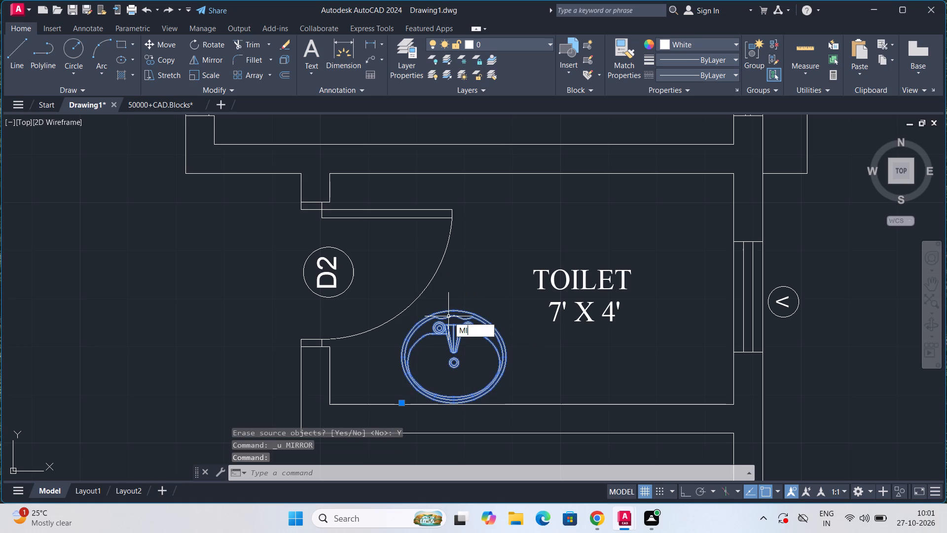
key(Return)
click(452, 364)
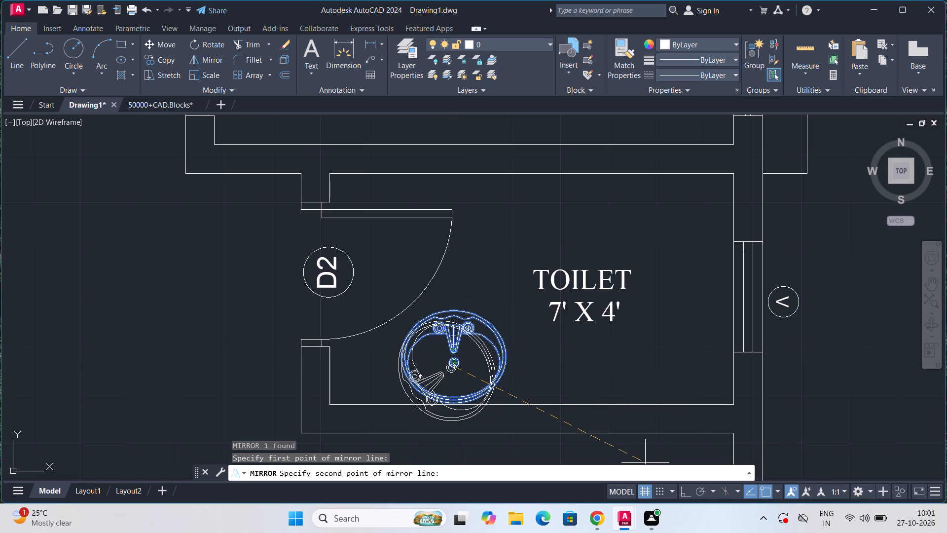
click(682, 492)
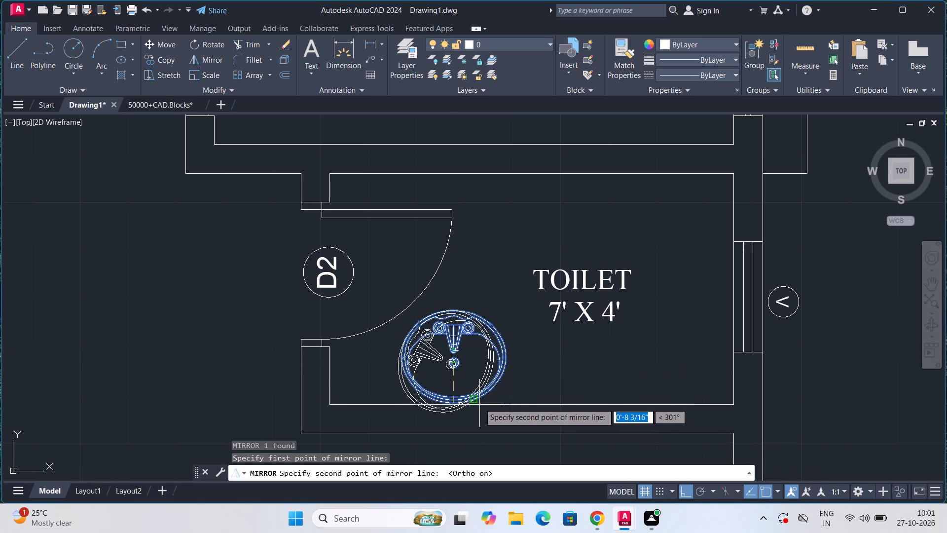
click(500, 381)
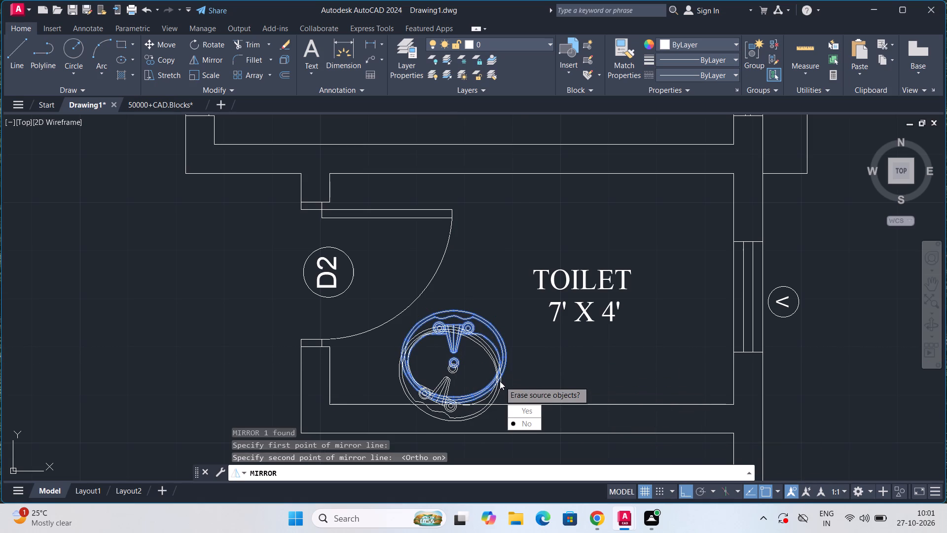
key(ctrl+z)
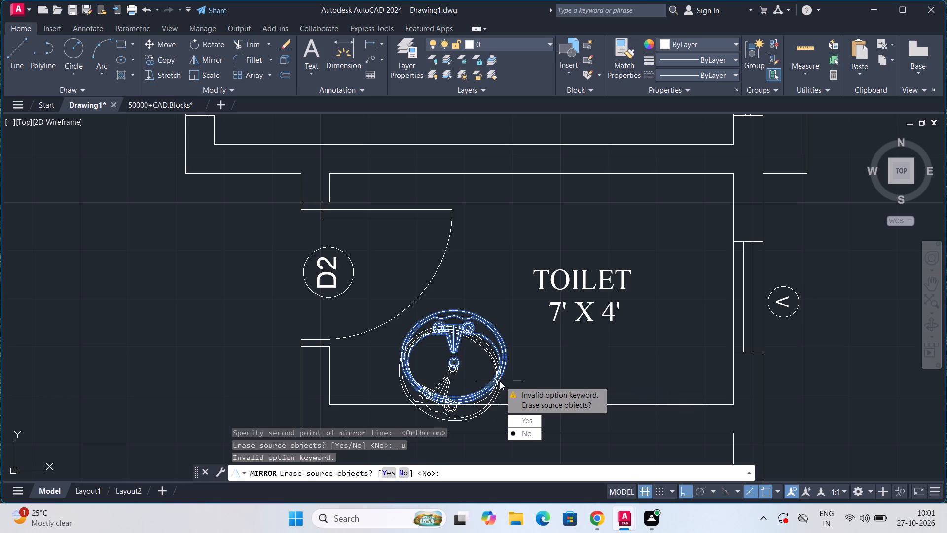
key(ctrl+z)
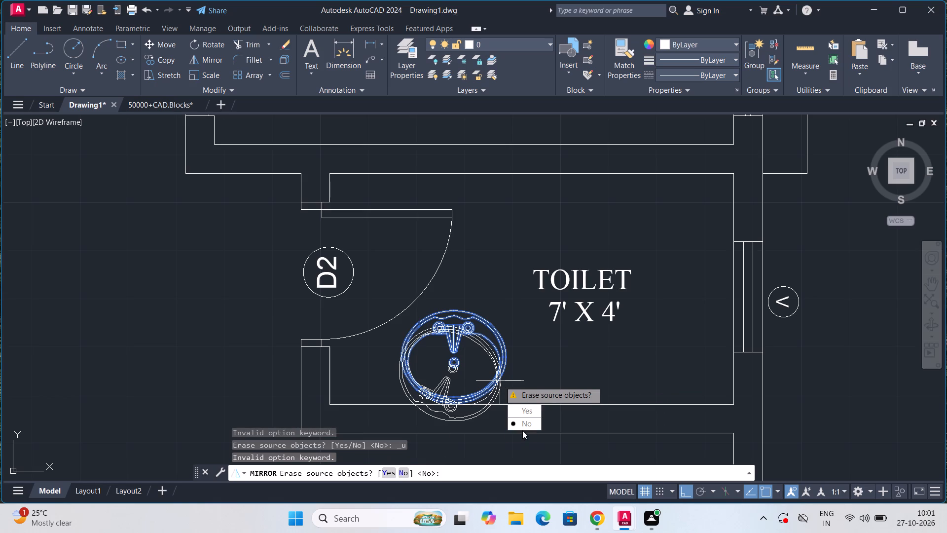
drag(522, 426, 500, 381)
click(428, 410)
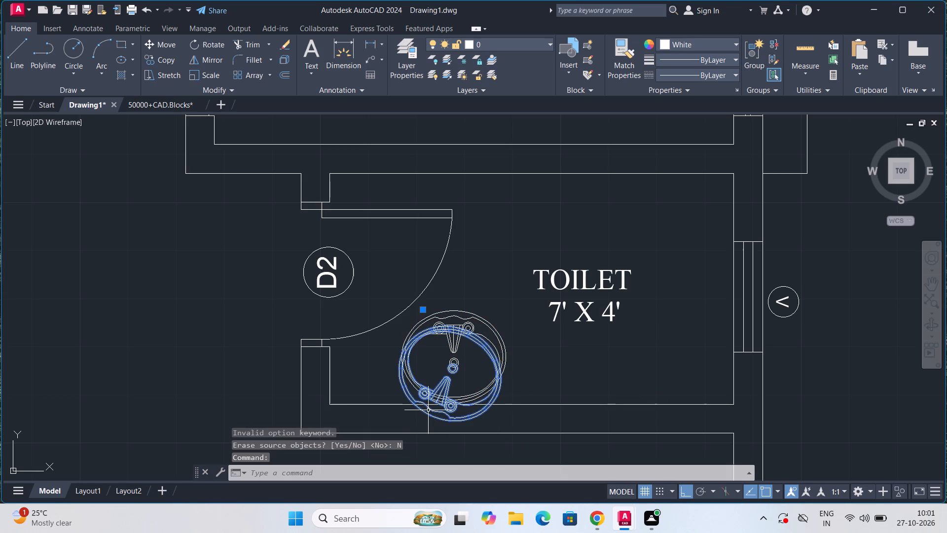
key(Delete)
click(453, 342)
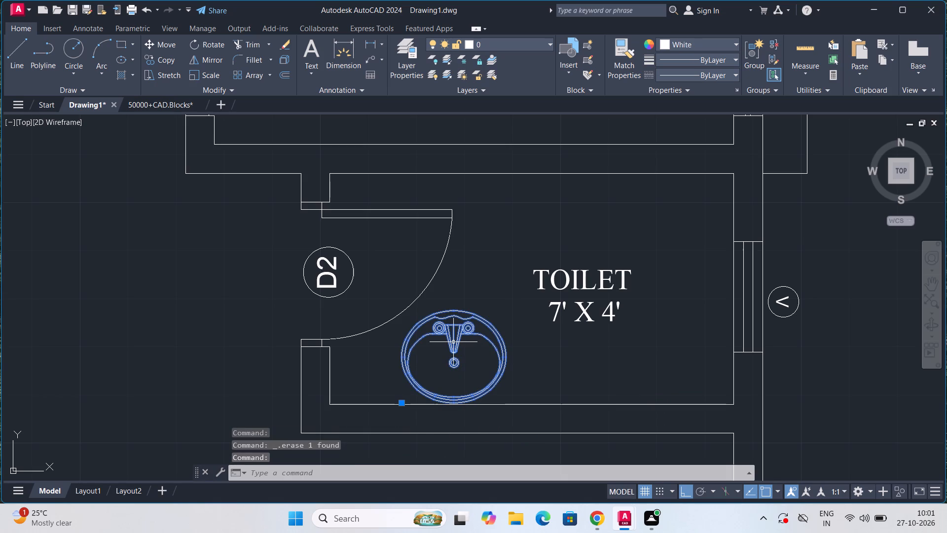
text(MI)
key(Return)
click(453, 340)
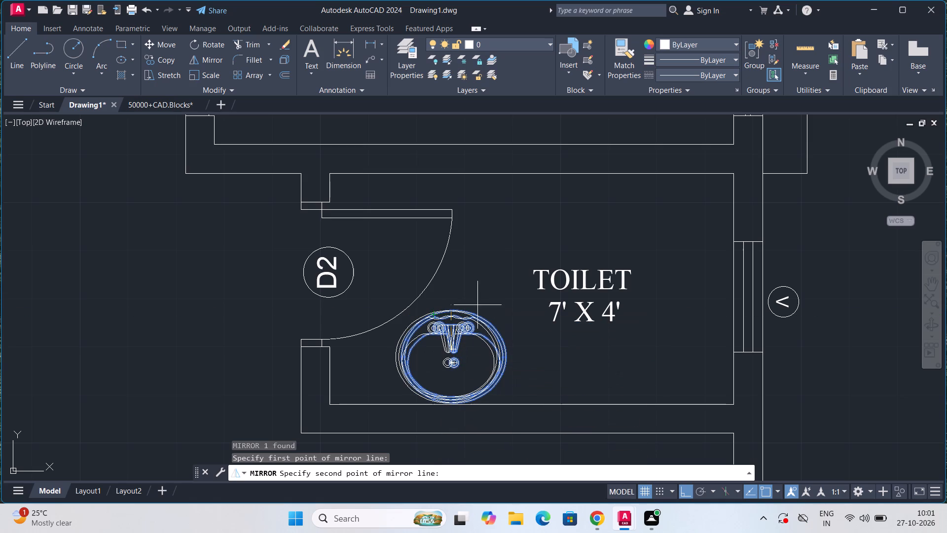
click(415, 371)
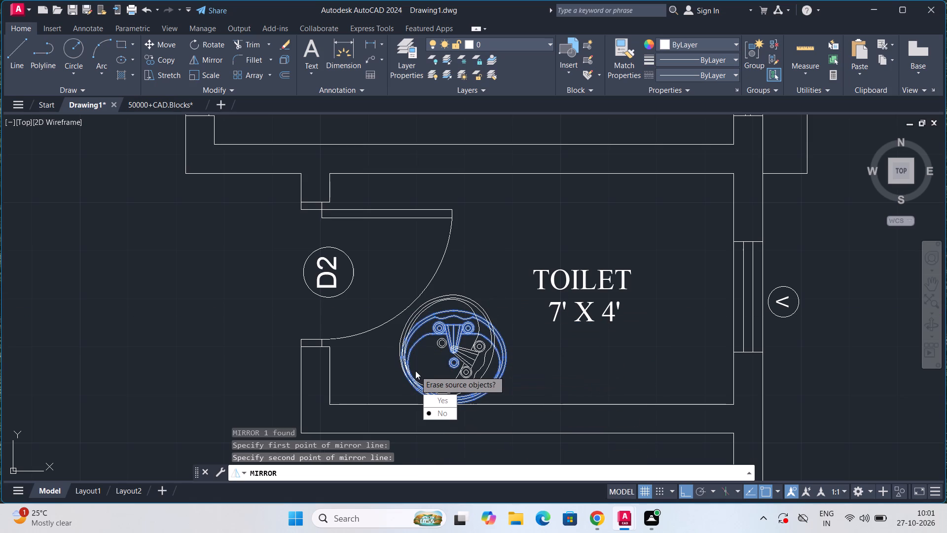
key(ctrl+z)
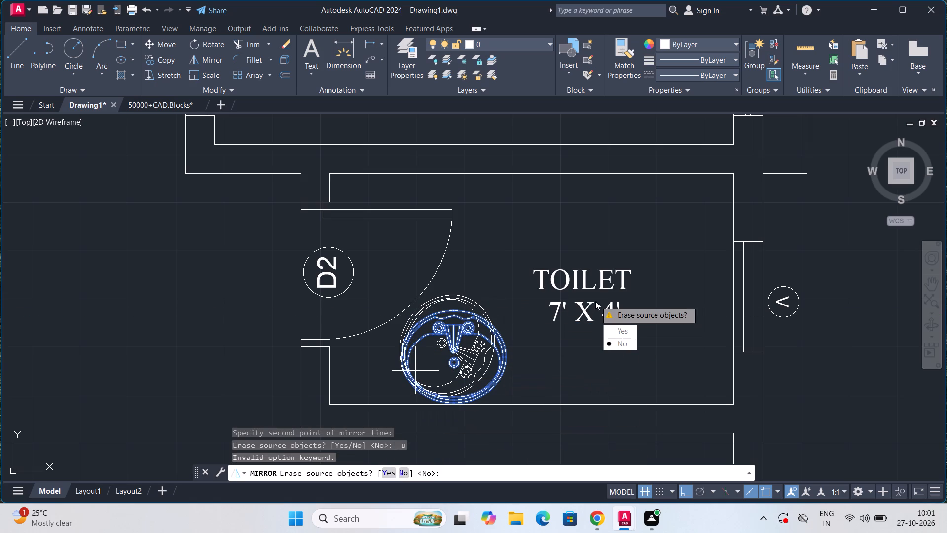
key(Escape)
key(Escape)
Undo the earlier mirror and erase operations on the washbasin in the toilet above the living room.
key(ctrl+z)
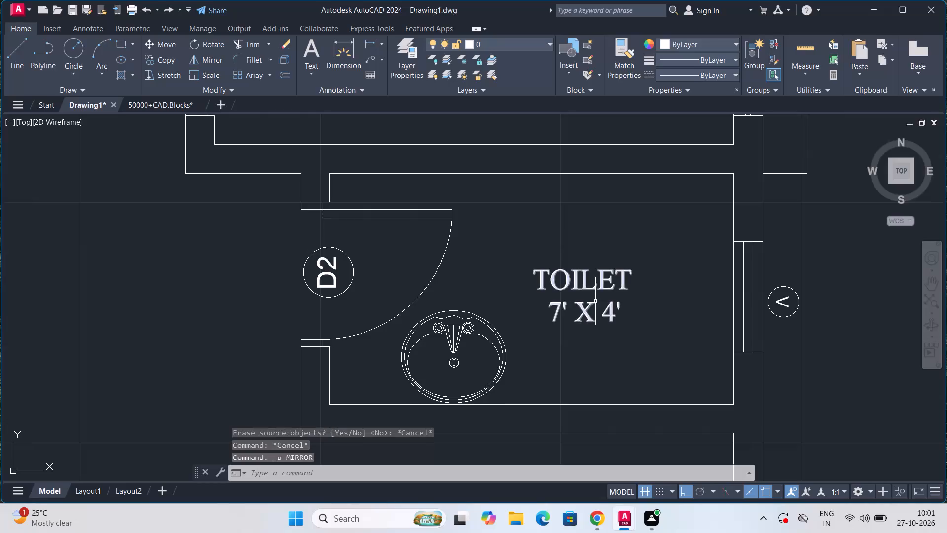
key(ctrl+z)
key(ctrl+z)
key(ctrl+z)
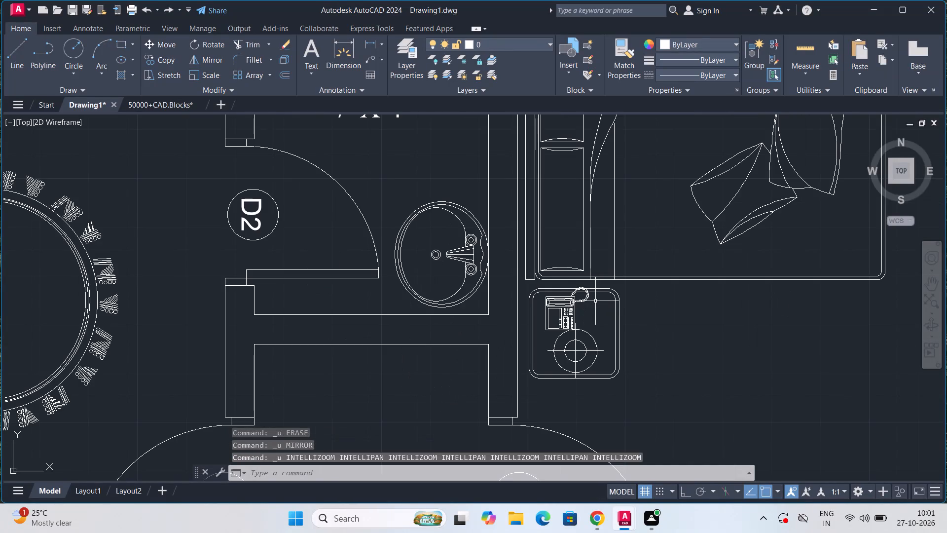
Mirror the washbasin in the toilet above the living room about a horizontal line through its drain with Ortho on, erasing the source.
scroll(595, 301, down, 3)
scroll(609, 346, up, 2)
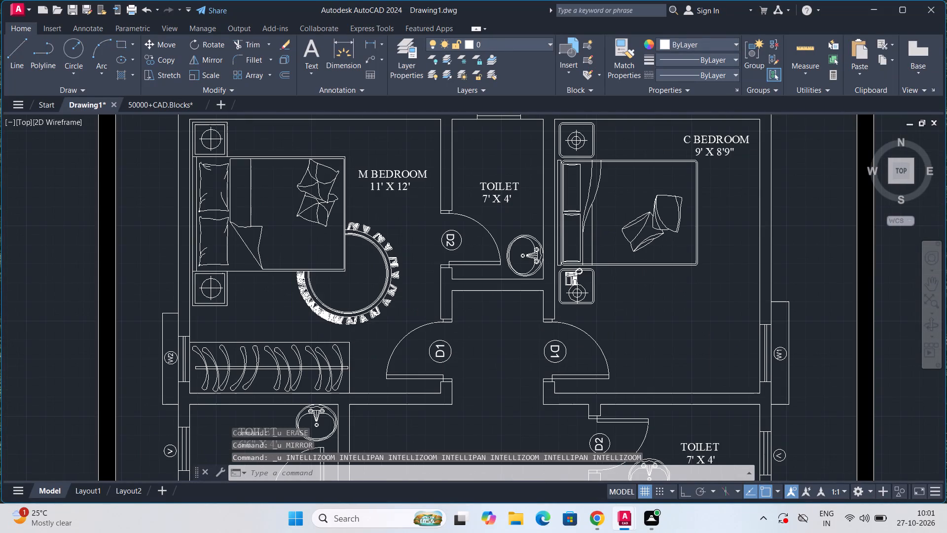
middle_drag(609, 346, 561, 255)
scroll(602, 377, up, 2)
middle_drag(602, 369, 564, 84)
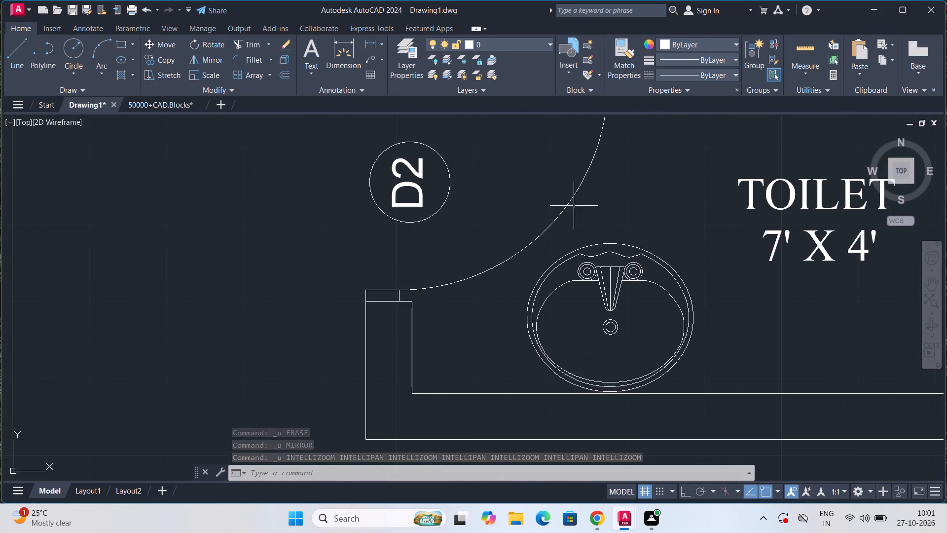
scroll(621, 279, down, 1)
click(617, 274)
click(603, 272)
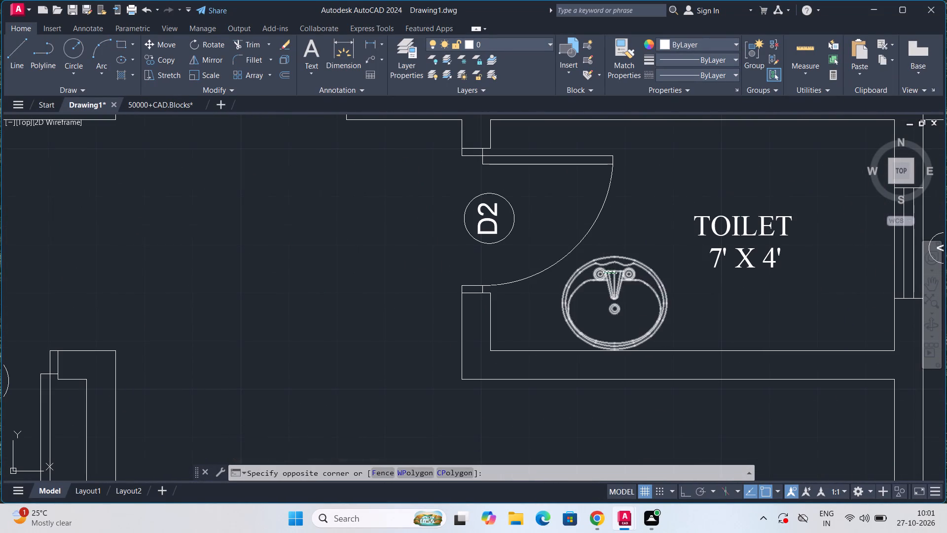
text(MI)
key(Return)
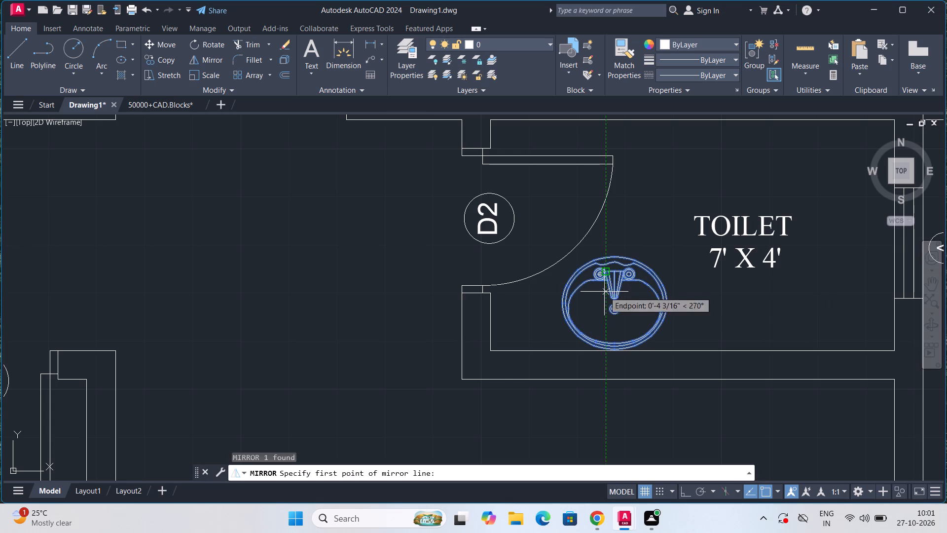
click(609, 305)
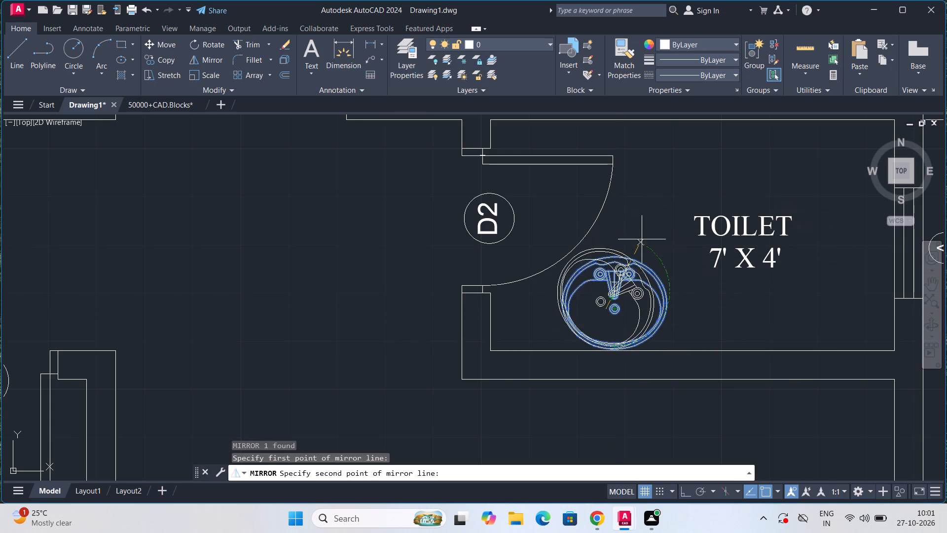
click(687, 488)
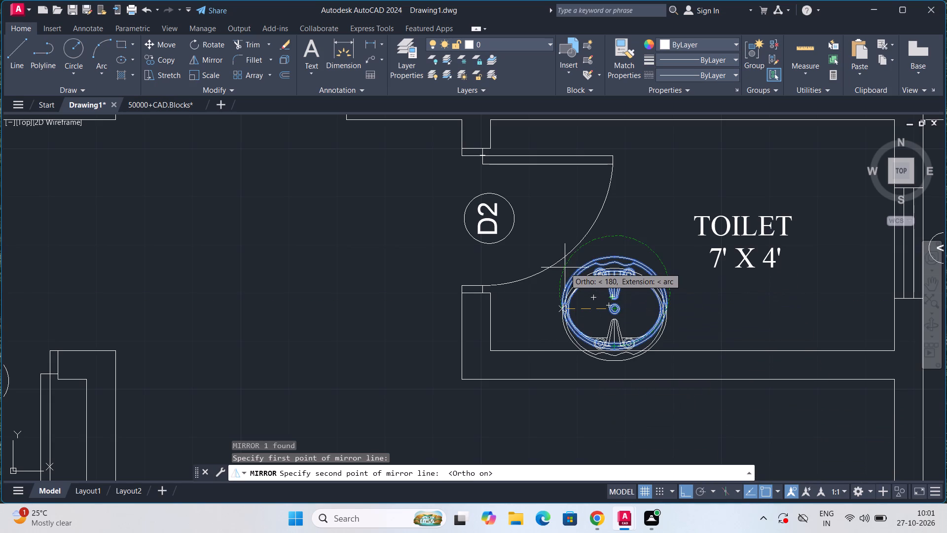
click(573, 305)
drag(595, 338, 573, 305)
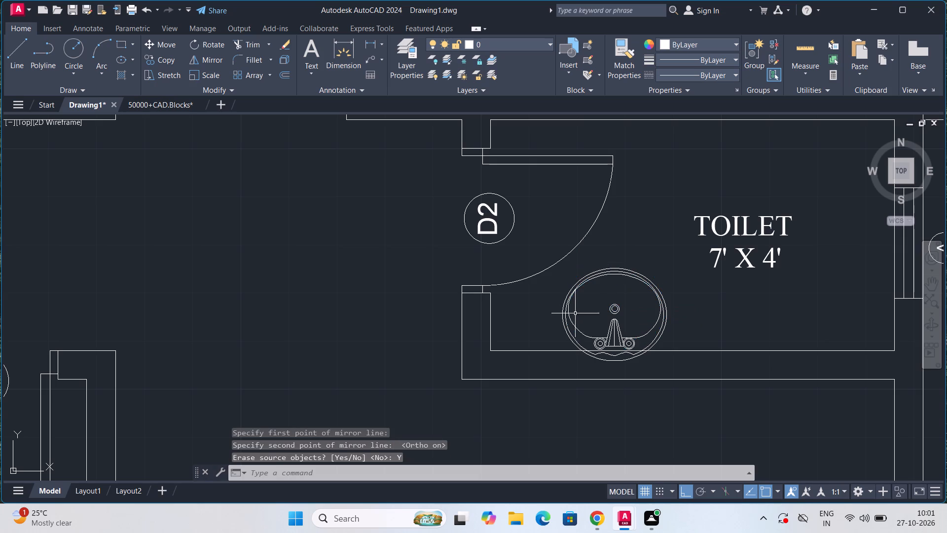
Move the flipped washbasin by its tap-side rim to the lower-left inner corner of the toilet above the living room.
click(588, 340)
click(595, 343)
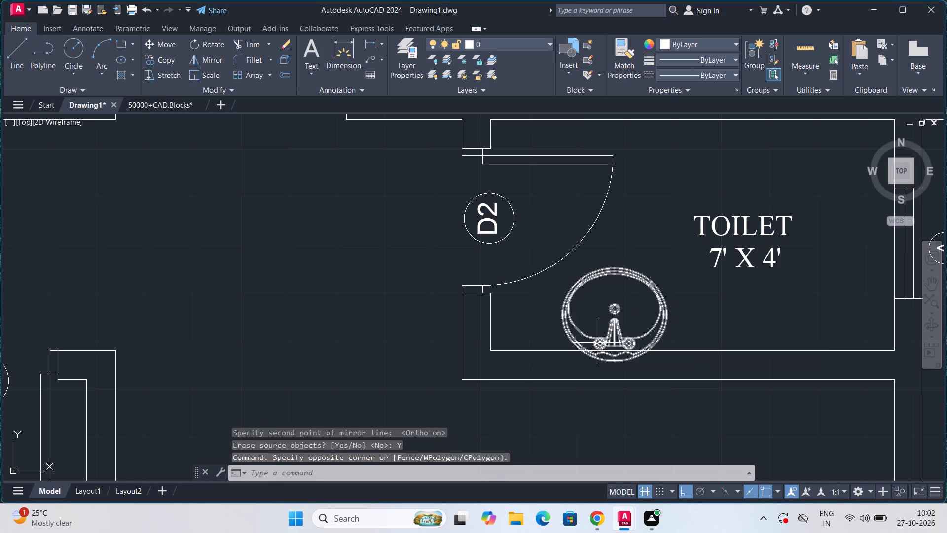
click(597, 343)
key(m)
key(Return)
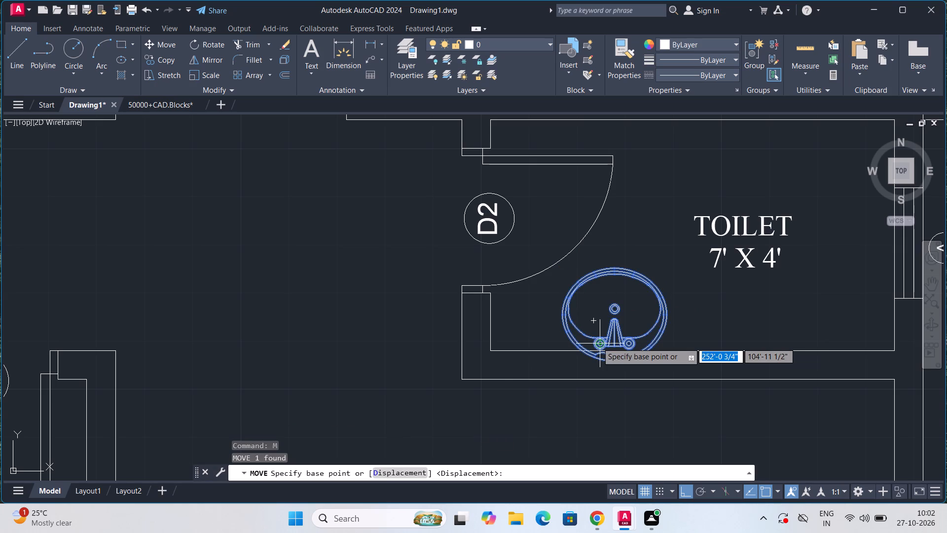
click(616, 361)
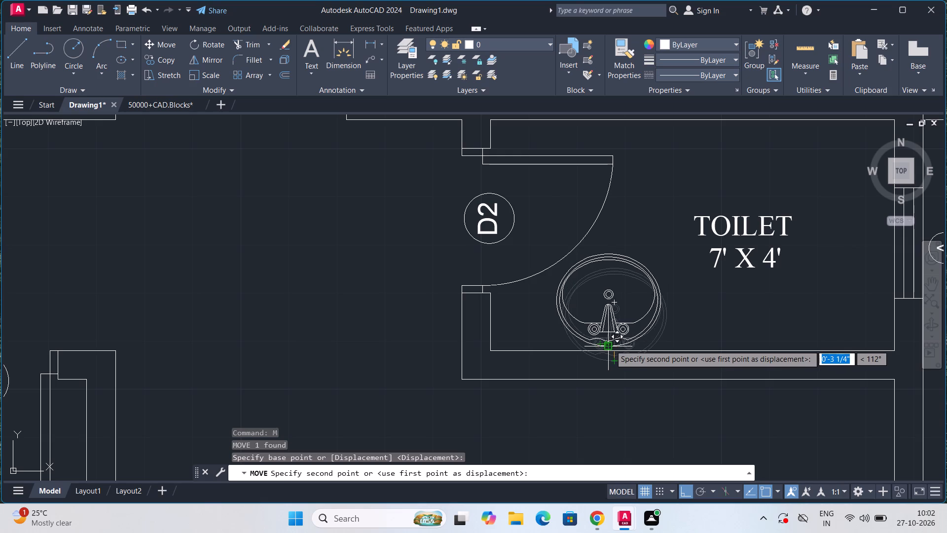
scroll(610, 345, up, 3)
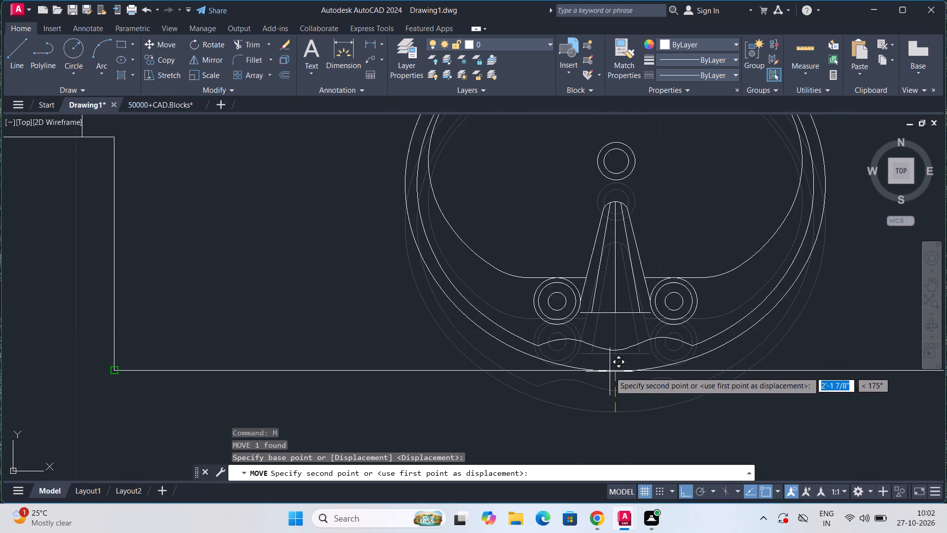
click(610, 372)
With Ortho off, move the washbasin in the toilet above the living room about 2'-7 5/8" east along the lower wall.
scroll(610, 372, down, 2)
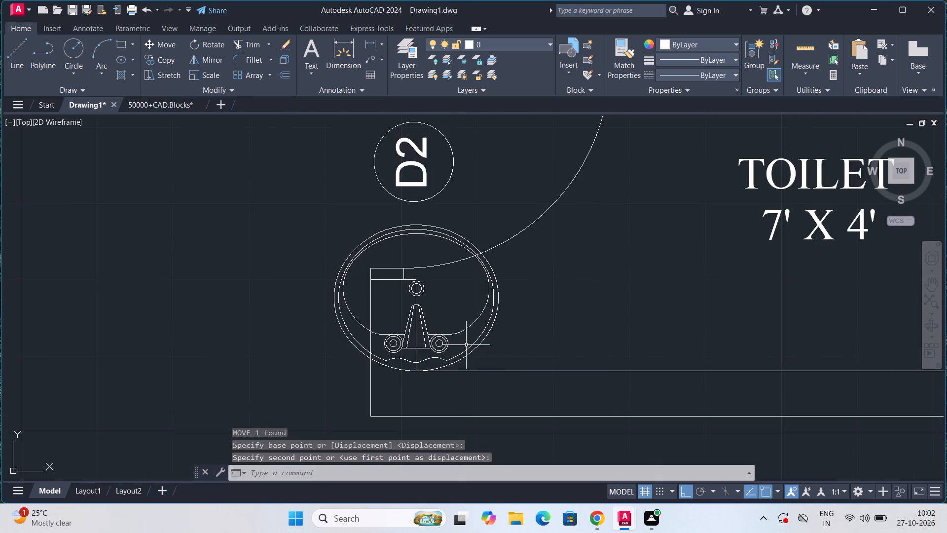
click(448, 348)
key(m)
key(Return)
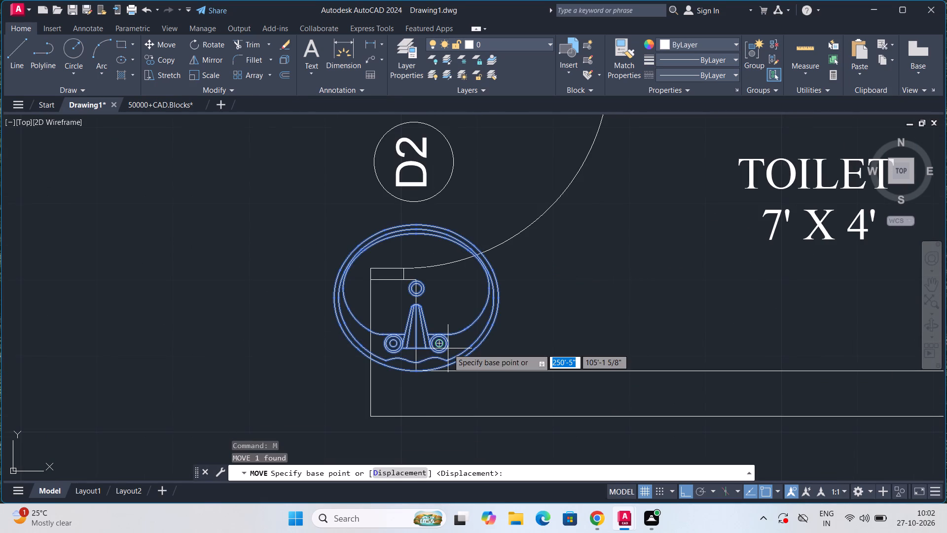
click(681, 494)
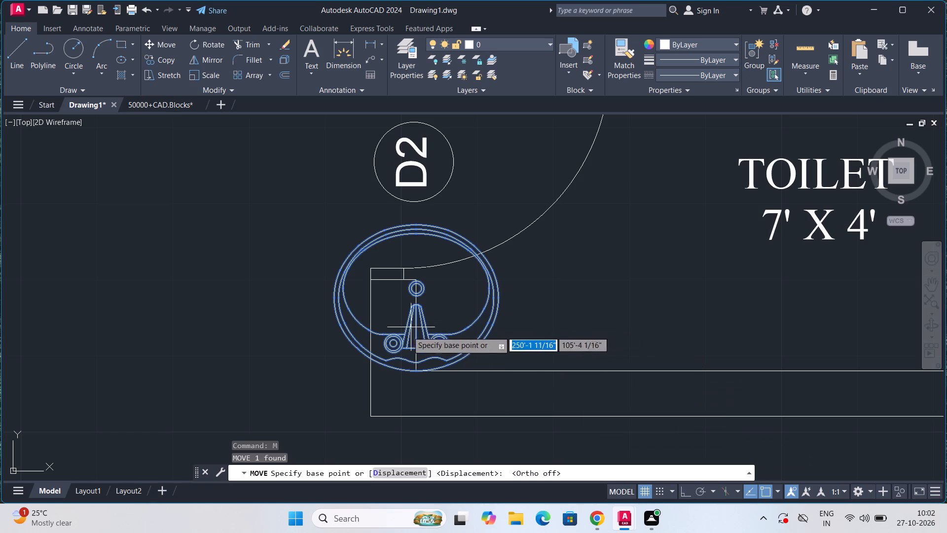
click(411, 354)
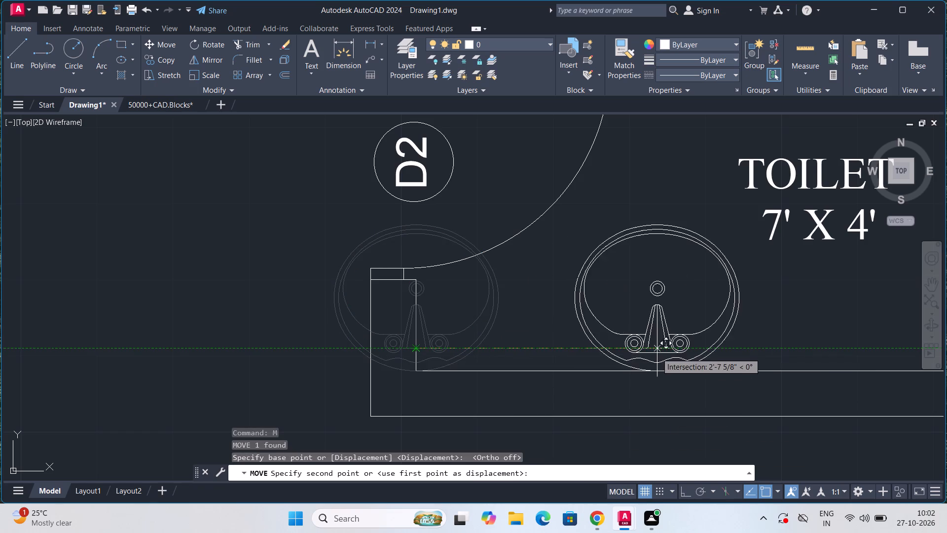
middle_drag(657, 352, 643, 305)
click(643, 305)
scroll(643, 305, down, 2)
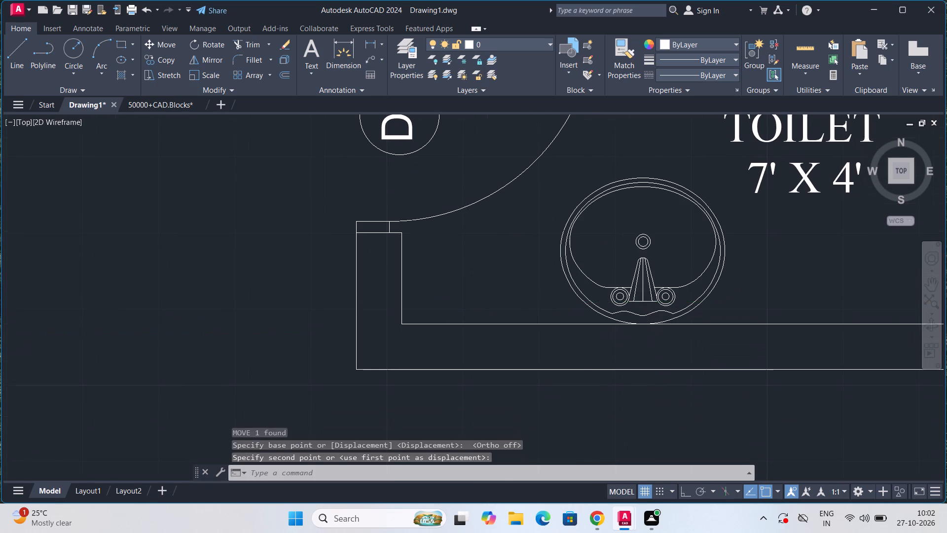
Move the same washbasin slightly back west along the lower wall, closer to the D2 door.
scroll(643, 305, down, 2)
scroll(649, 315, up, 3)
middle_drag(649, 315, 646, 384)
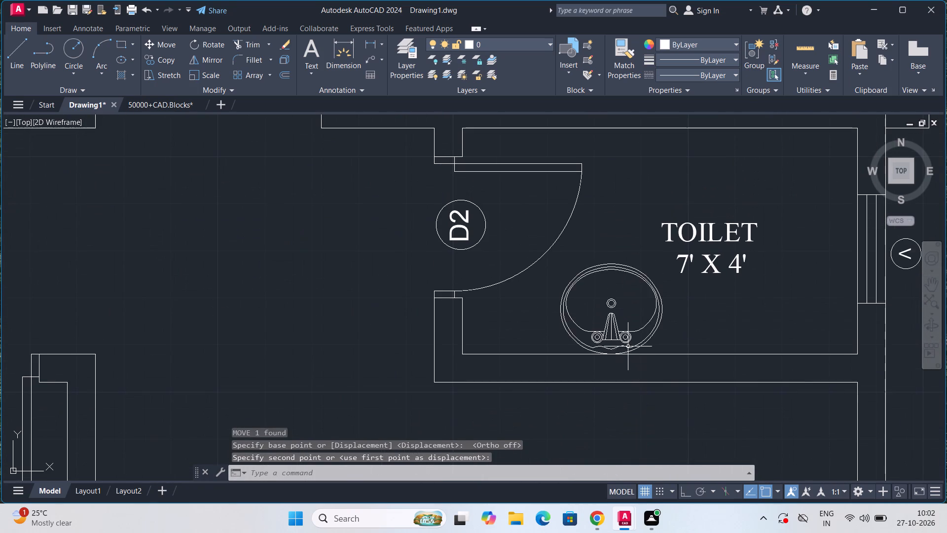
click(627, 344)
key(m)
key(Return)
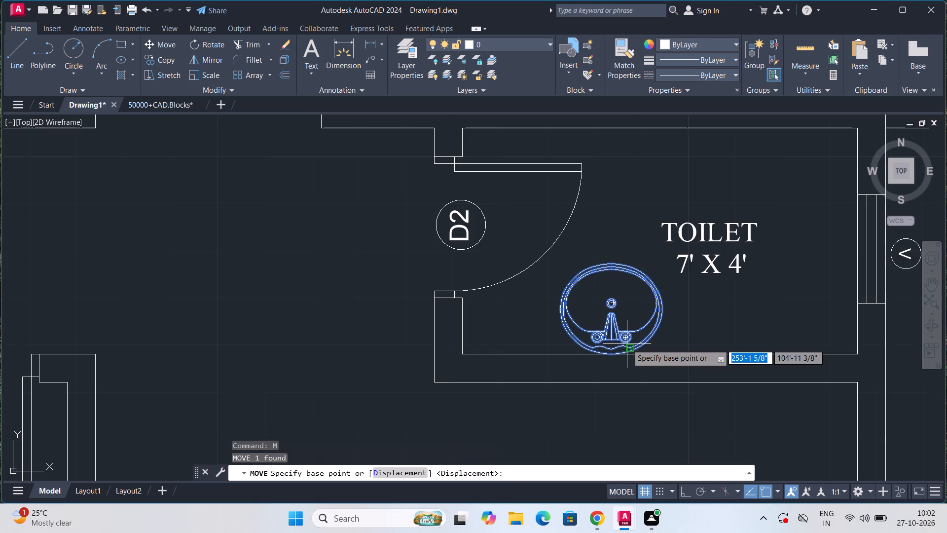
click(627, 344)
click(593, 347)
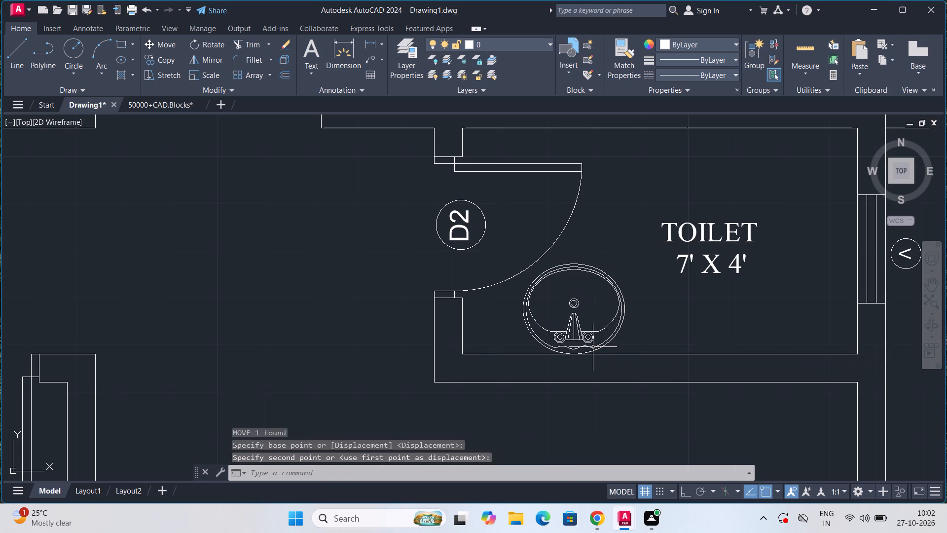
Switch to the 50000+CAD.Blocks drawing and look through its sink, urinal and bath sections for the W.C. blocks.
scroll(593, 347, down, 3)
scroll(525, 224, up, 3)
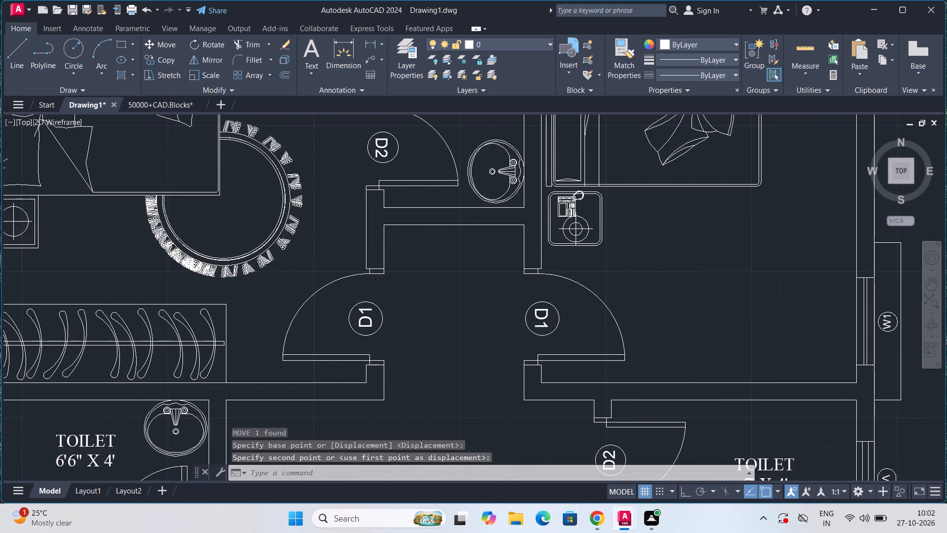
scroll(525, 224, down, 4)
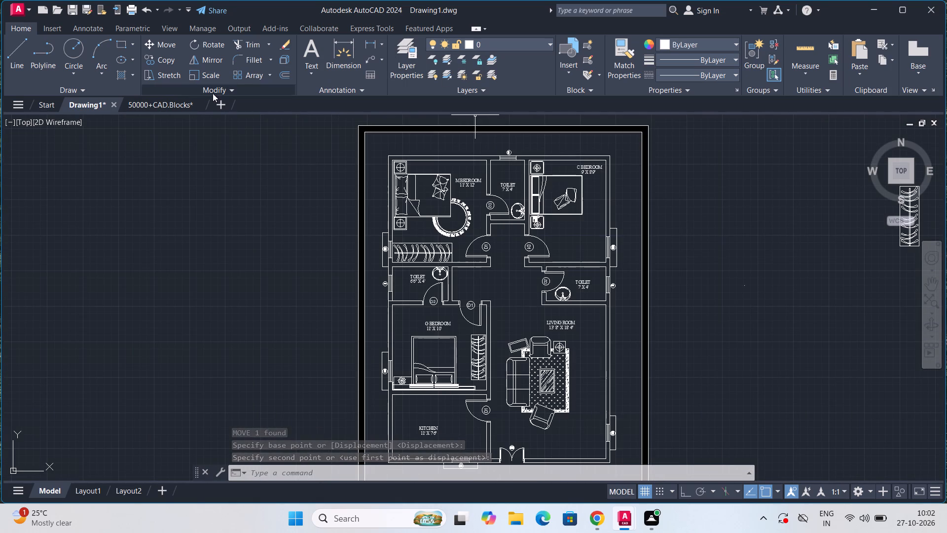
click(172, 102)
scroll(472, 392, down, 1)
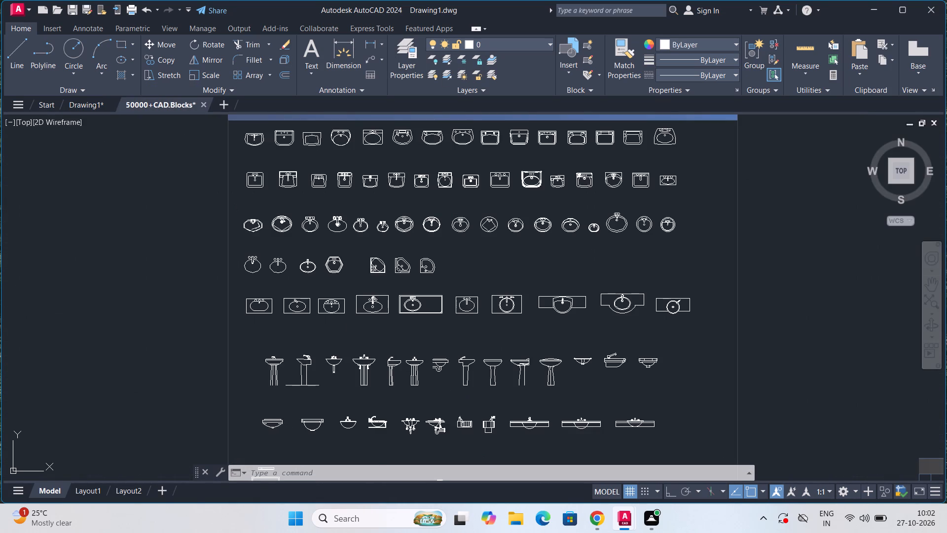
scroll(398, 303, down, 3)
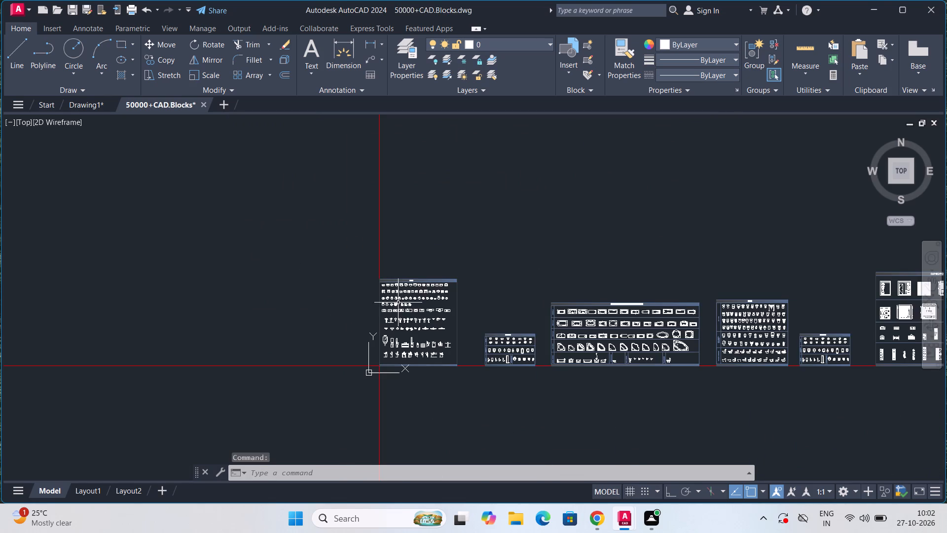
scroll(506, 253, up, 3)
scroll(517, 295, up, 1)
middle_drag(517, 295, 544, 188)
scroll(542, 195, down, 2)
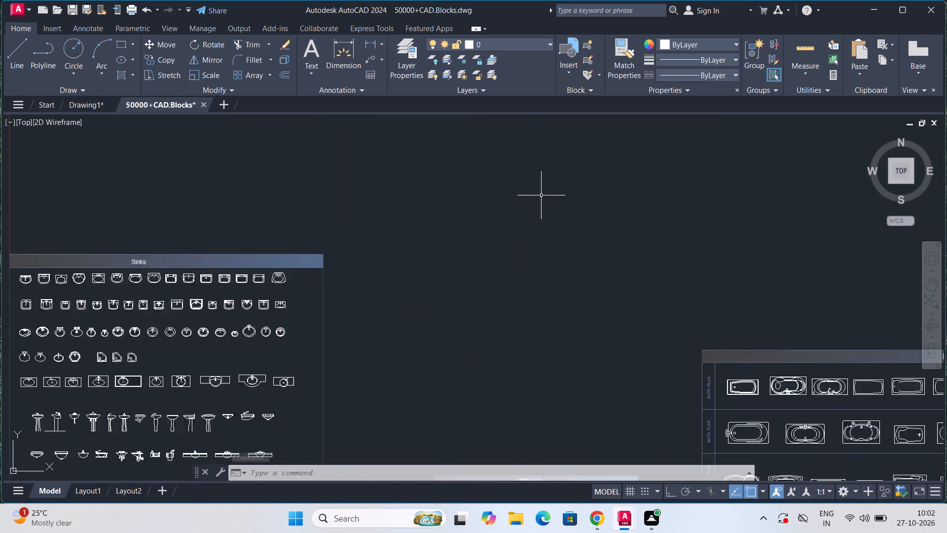
scroll(540, 200, down, 1)
scroll(681, 309, up, 1)
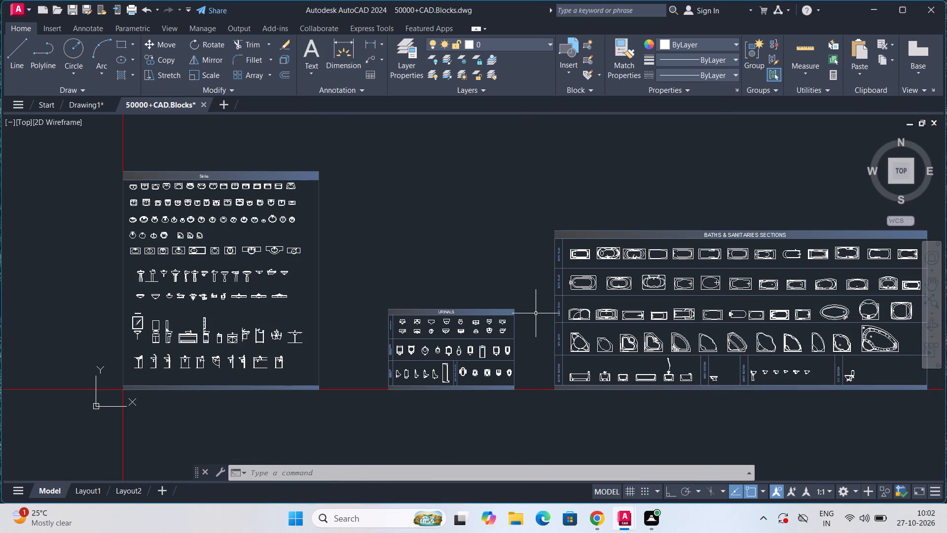
scroll(448, 328, up, 2)
scroll(448, 328, down, 3)
scroll(448, 328, up, 3)
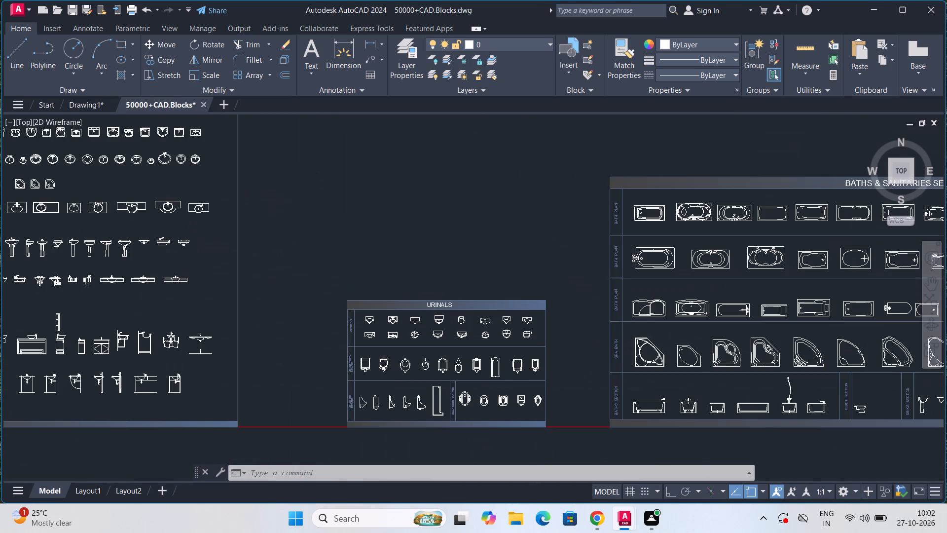
scroll(448, 328, down, 3)
middle_drag(552, 332, 272, 303)
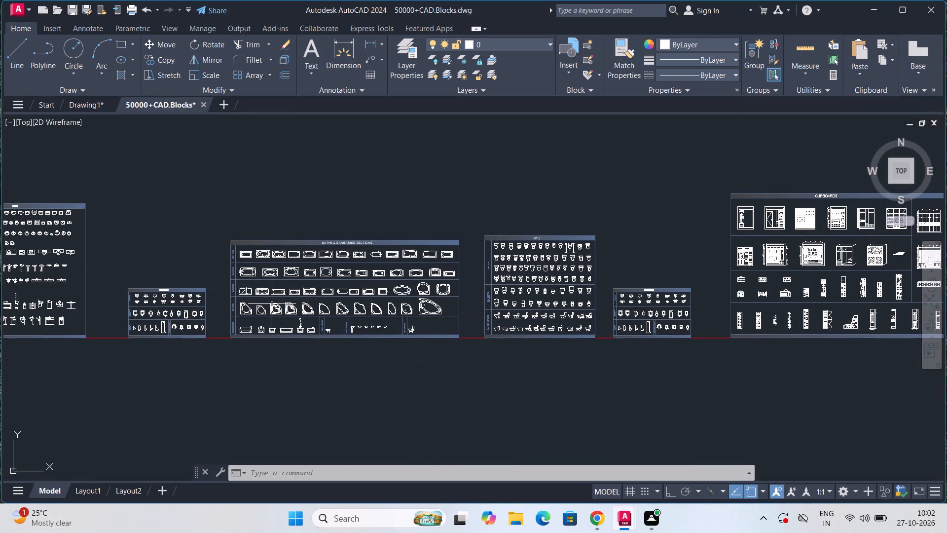
scroll(569, 307, up, 2)
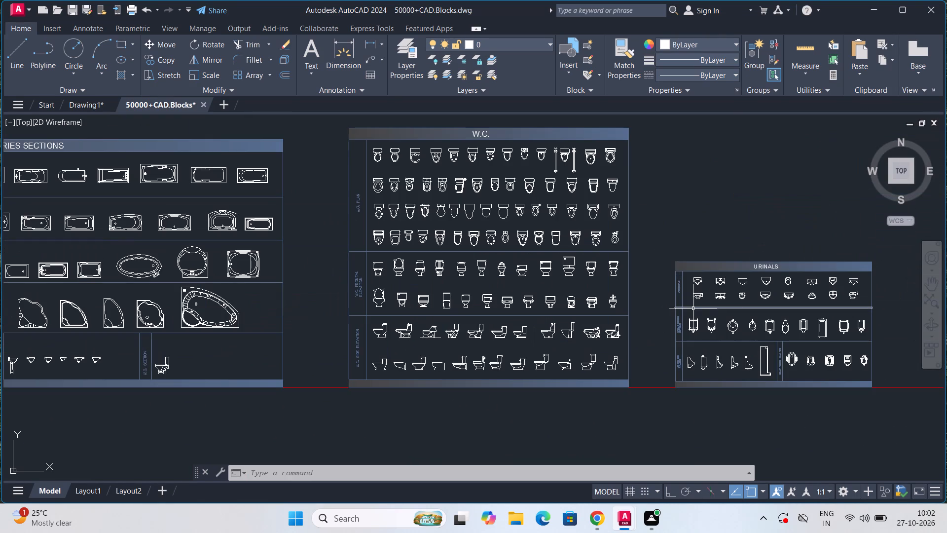
Copy the ninth WC block in the second row of the W.C. plan section to the clipboard.
scroll(532, 212, up, 2)
middle_drag(513, 212, 519, 286)
click(486, 212)
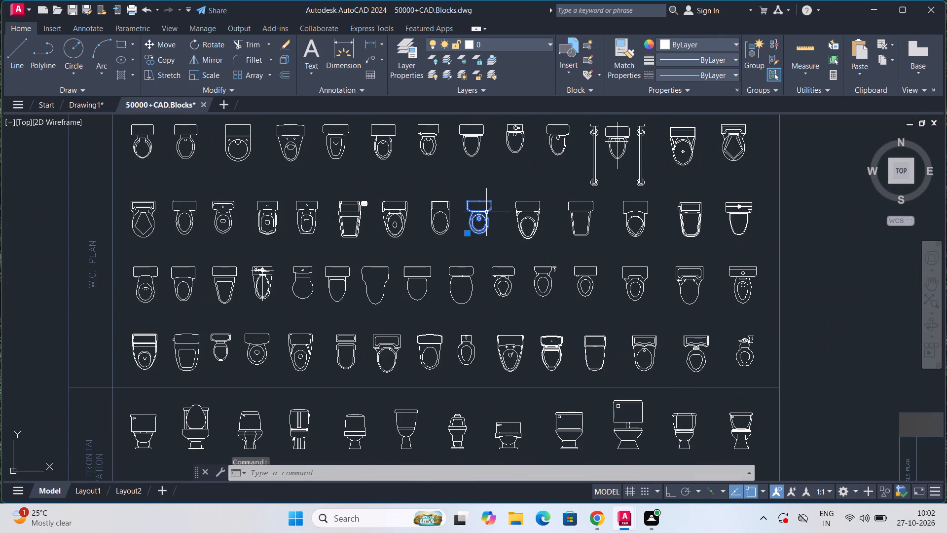
right_click(486, 212)
click(518, 240)
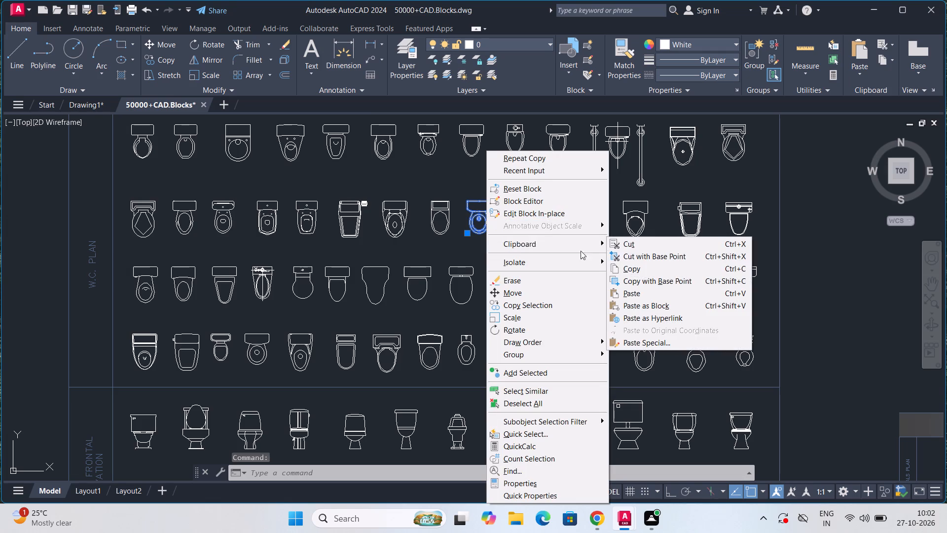
click(621, 269)
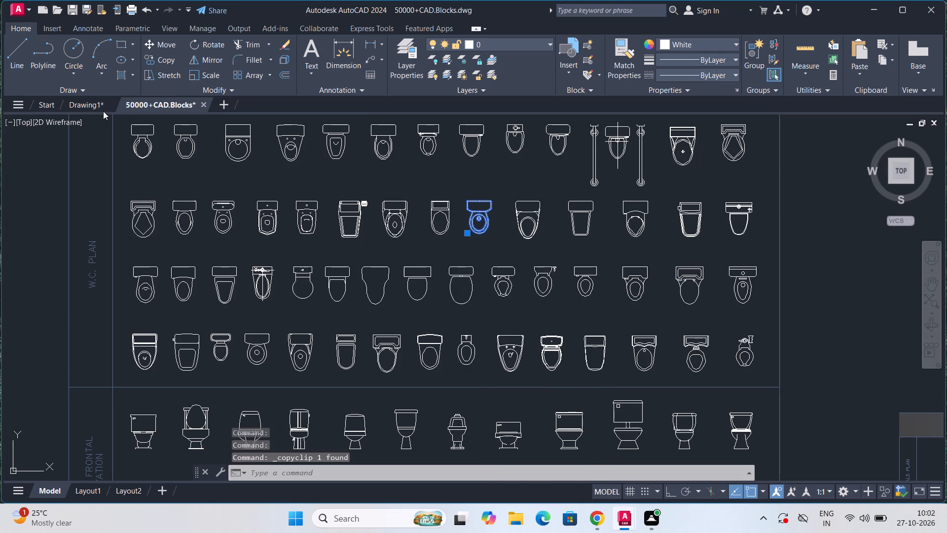
Paste the copied WC block into Drawing1, in the empty area east of the floor plan's border.
click(102, 109)
scroll(391, 302, down, 4)
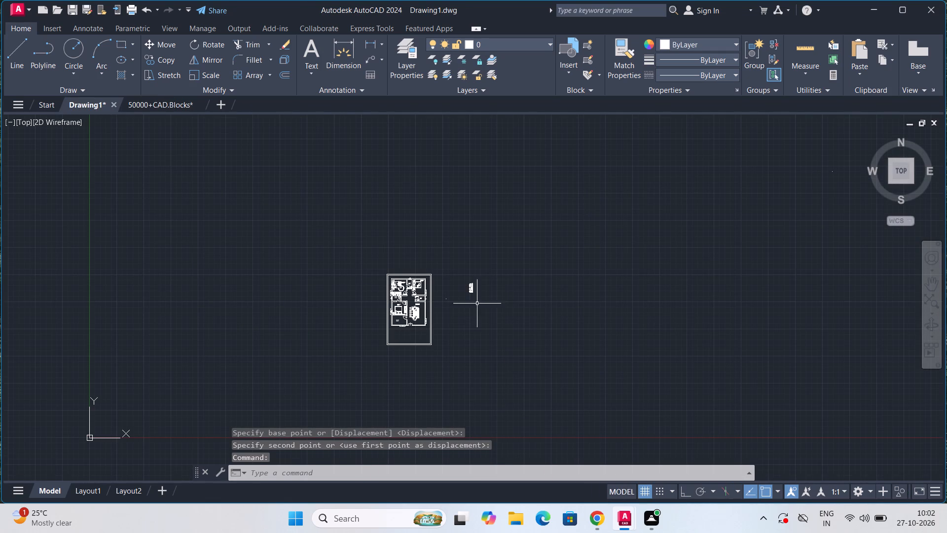
scroll(465, 326, up, 4)
click(417, 276)
right_click(417, 276)
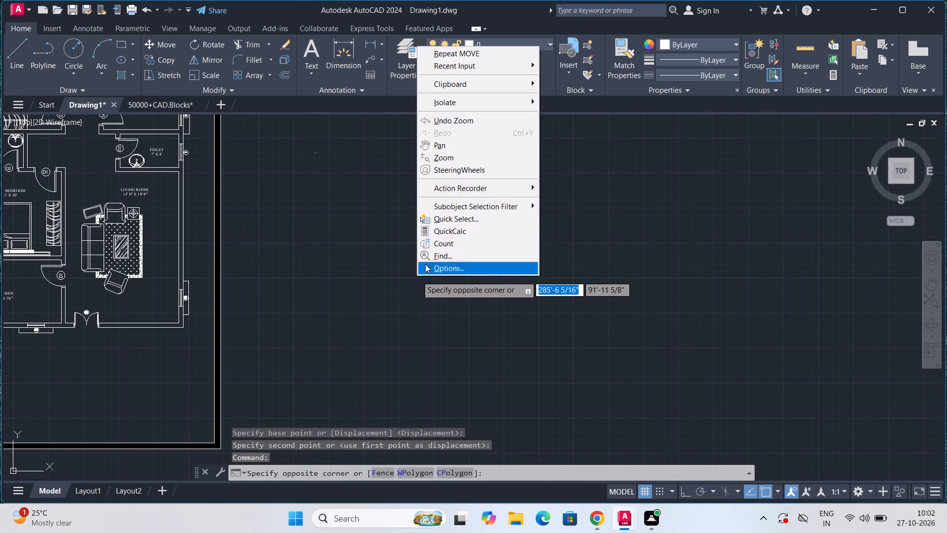
click(489, 89)
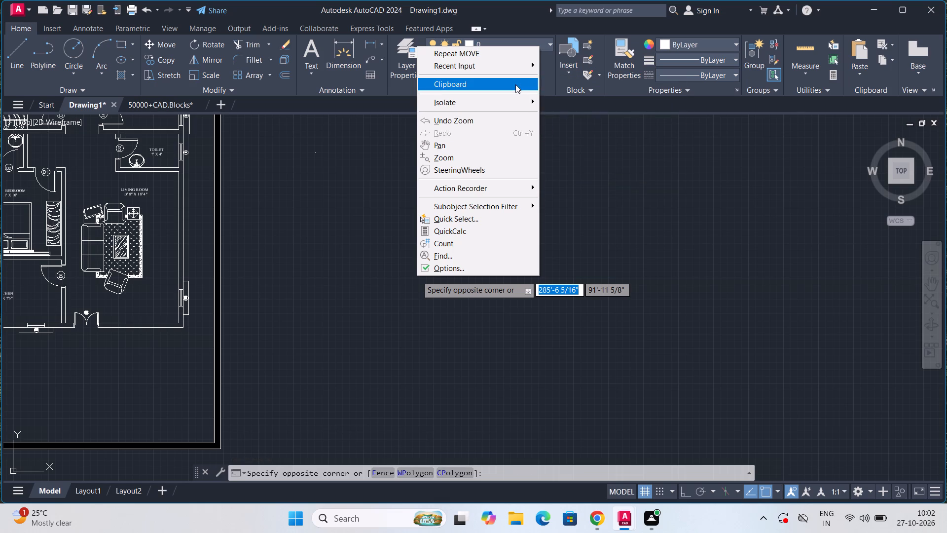
click(515, 84)
click(567, 127)
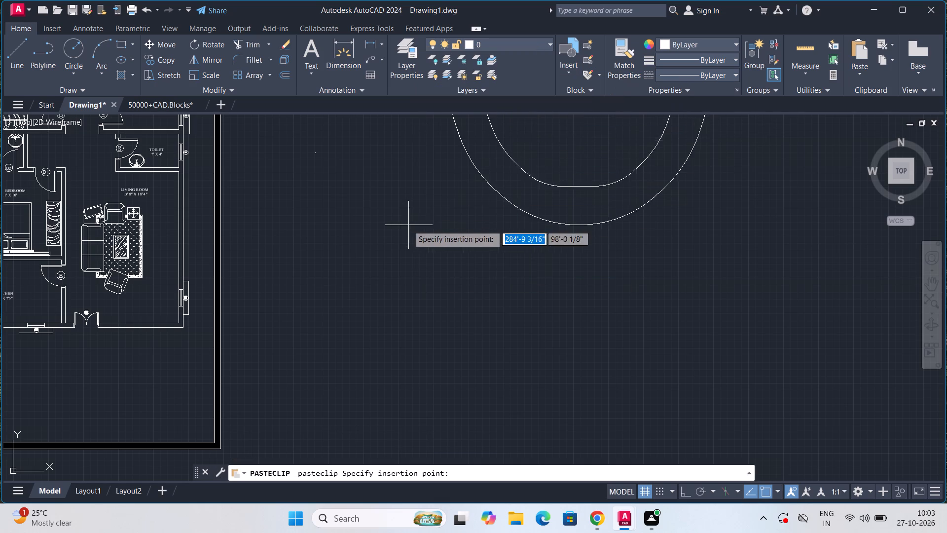
click(383, 267)
Scale the oversized WC block down to fixture size, from a base point between the block and the plan border.
scroll(383, 267, down, 3)
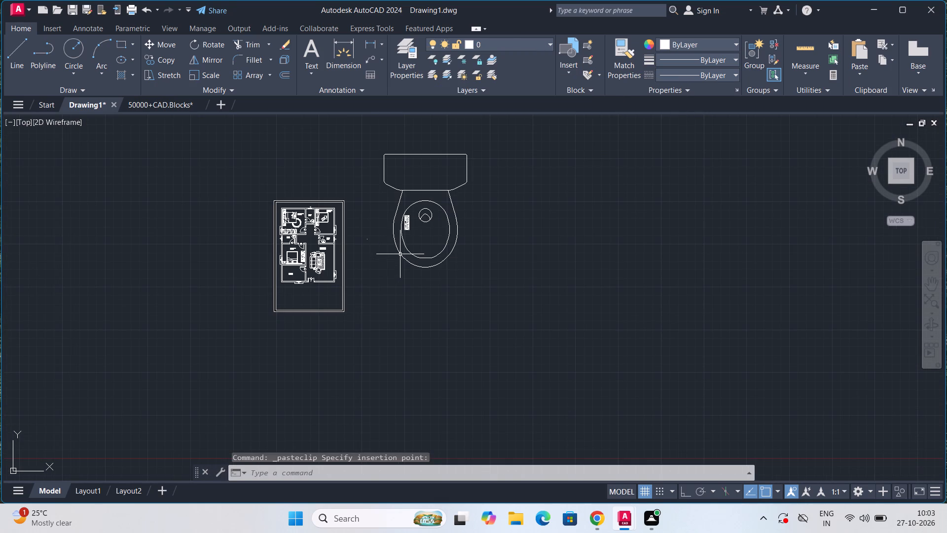
click(400, 254)
text(SC)
key(Return)
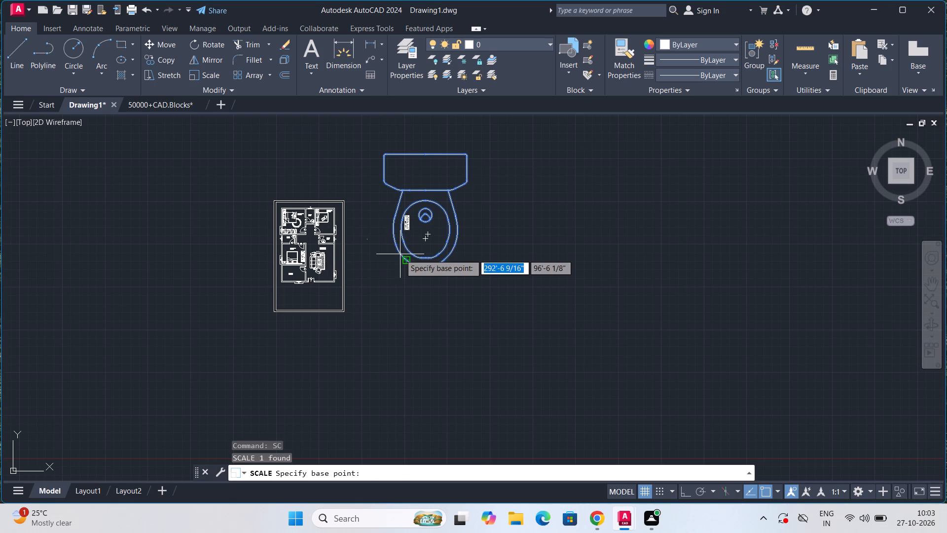
click(370, 258)
scroll(396, 254, down, 2)
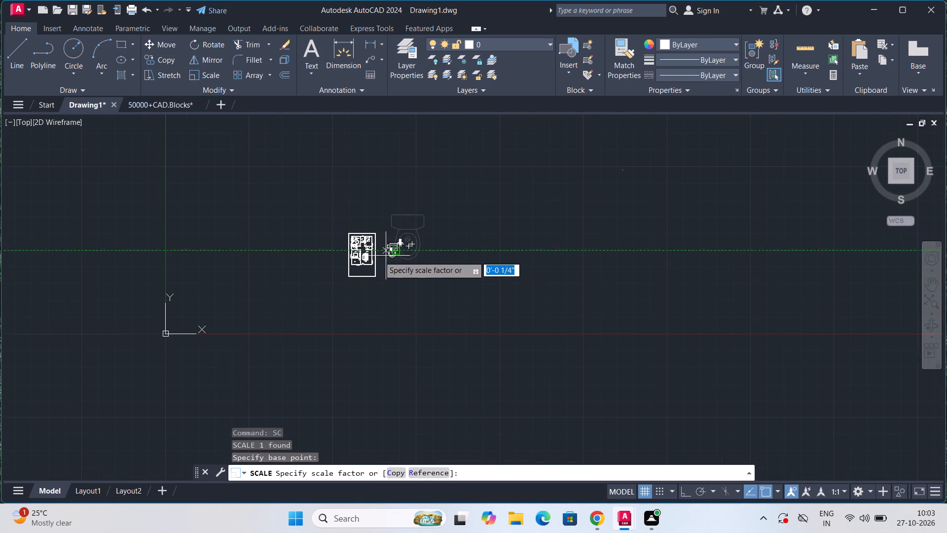
scroll(371, 262, up, 6)
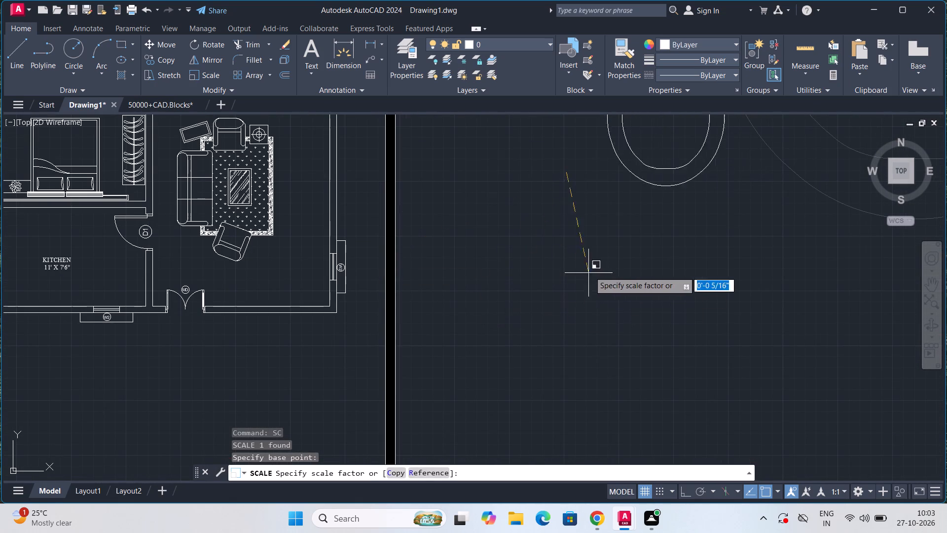
click(576, 177)
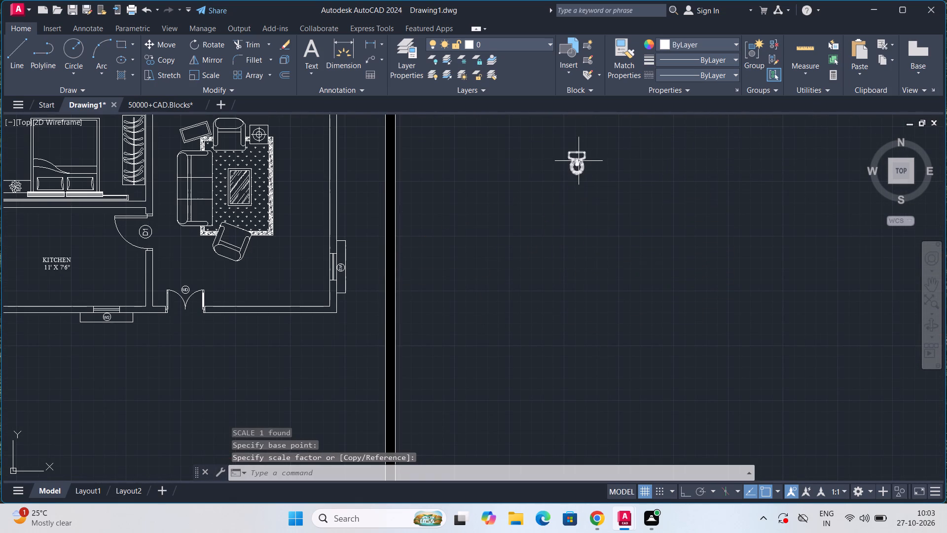
Move the scaled WC into the 6'6" X 4' toilet above G Bedroom, beside the window wall.
click(579, 161)
key(m)
key(Return)
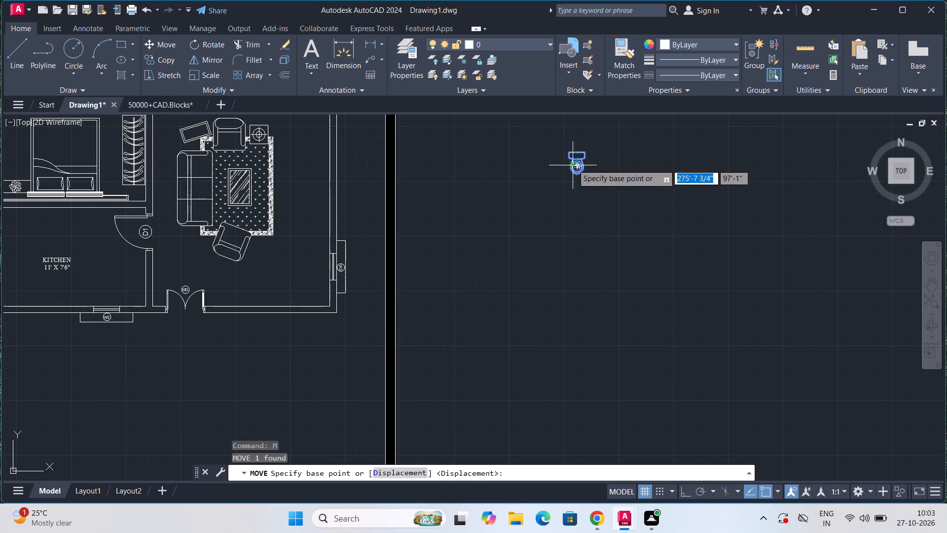
click(573, 164)
middle_drag(201, 218, 577, 399)
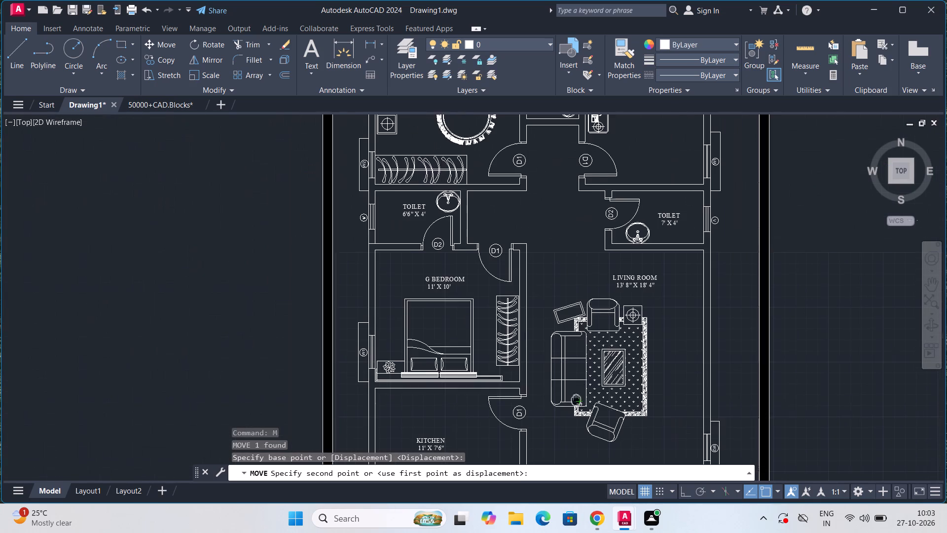
click(386, 220)
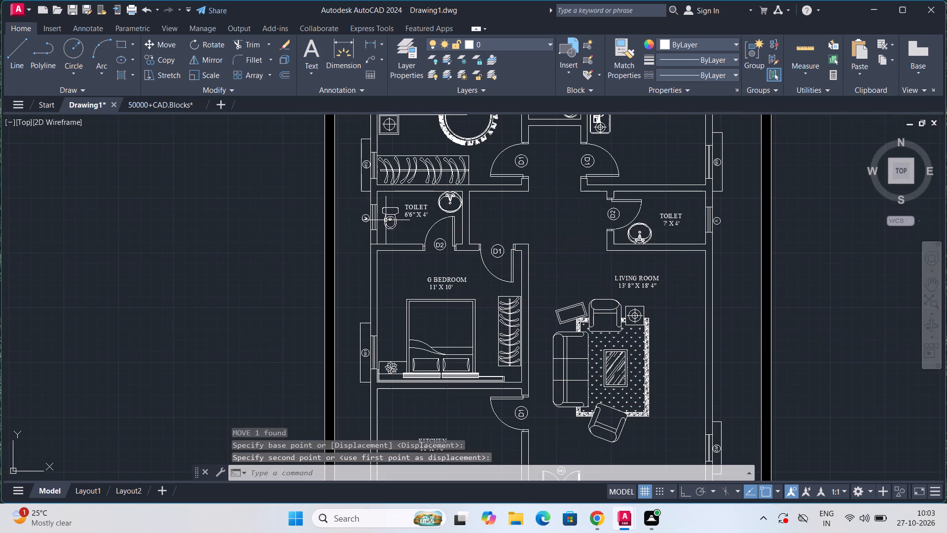
Move the WC from the 6'6" X 4' toilet into the north-west corner of the 7' X 4' toilet between M Bedroom and C Bedroom.
middle_drag(386, 220, 366, 292)
scroll(366, 292, up, 4)
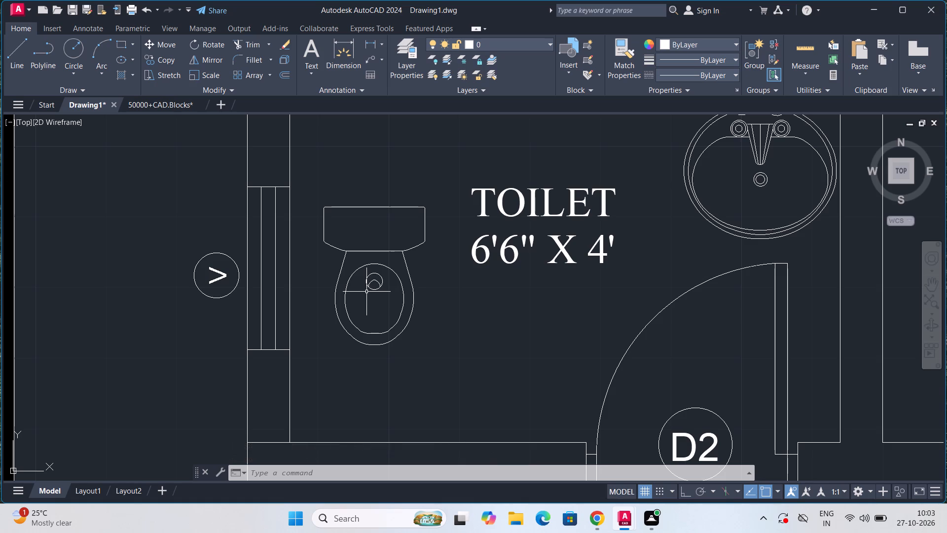
click(379, 272)
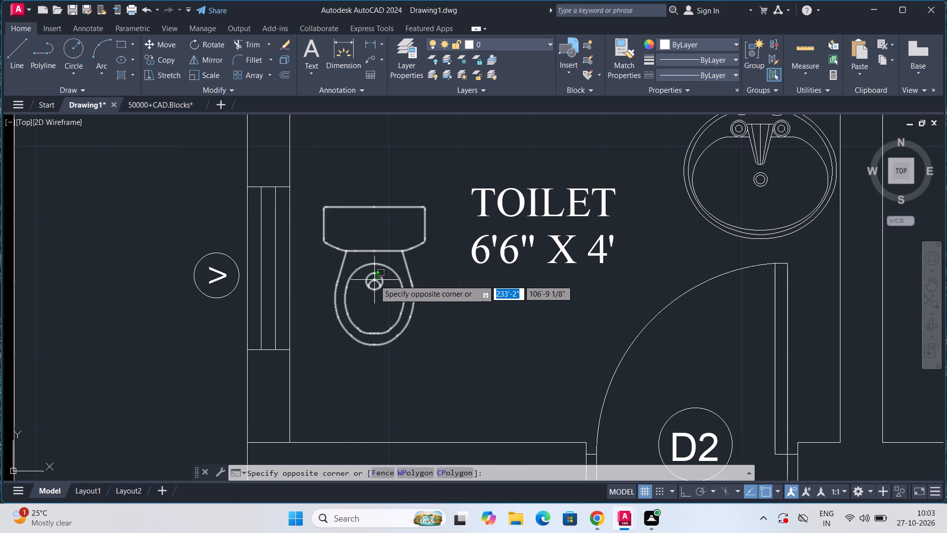
click(374, 280)
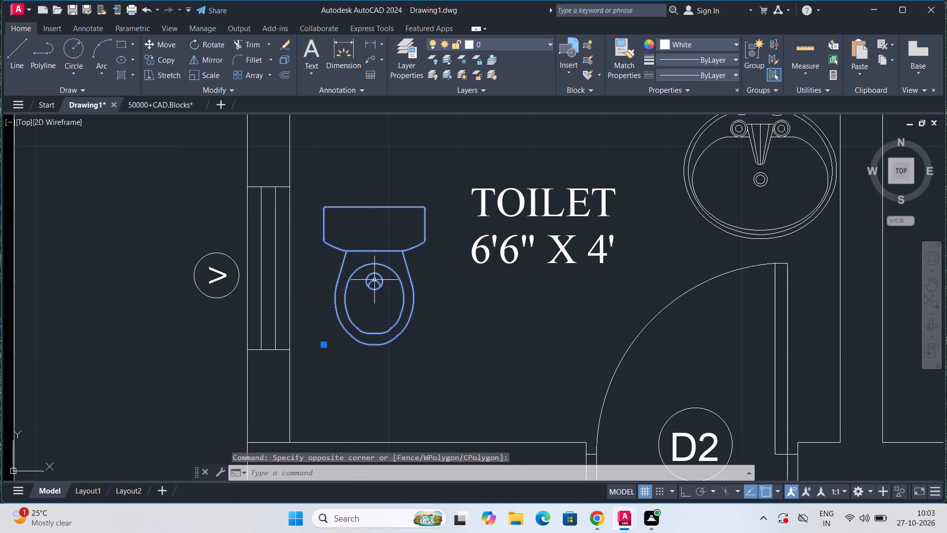
key(m)
key(Return)
click(374, 280)
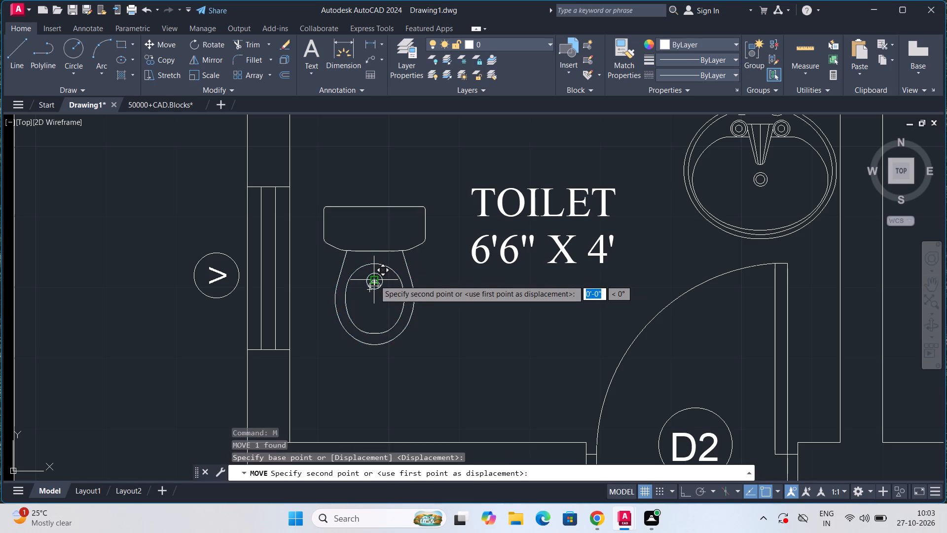
scroll(374, 280, down, 4)
middle_drag(569, 216, 480, 425)
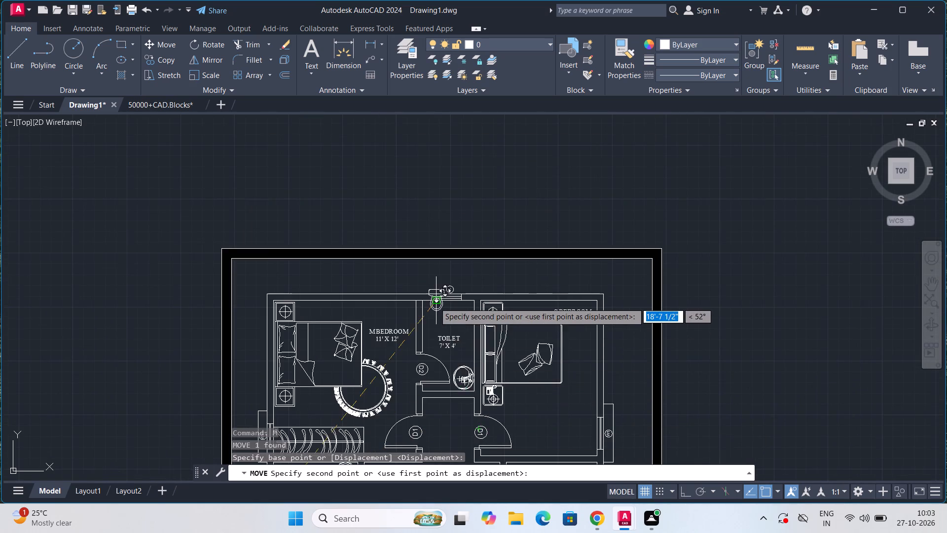
scroll(435, 303, up, 2)
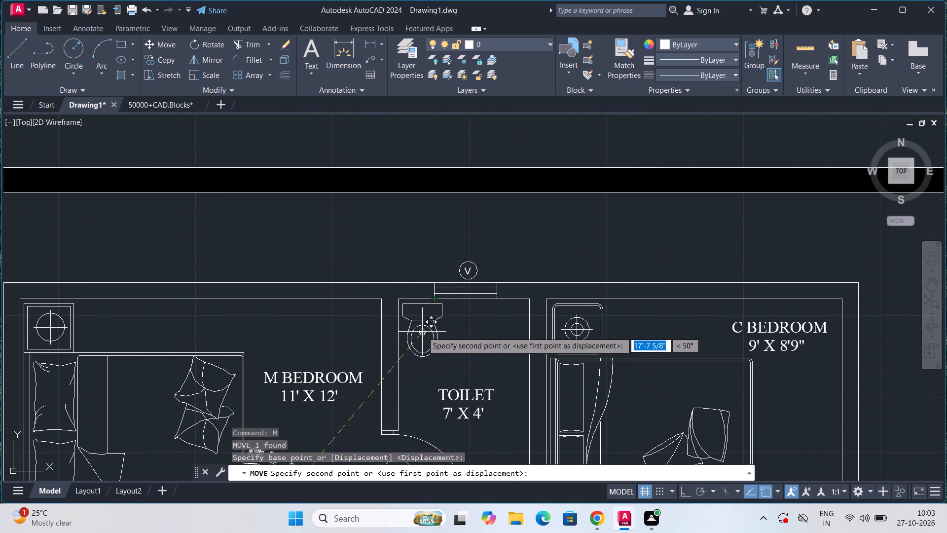
click(422, 332)
Scale the WC up by a factor of about 1 3/16 from the tank's north-west corner.
scroll(422, 332, up, 3)
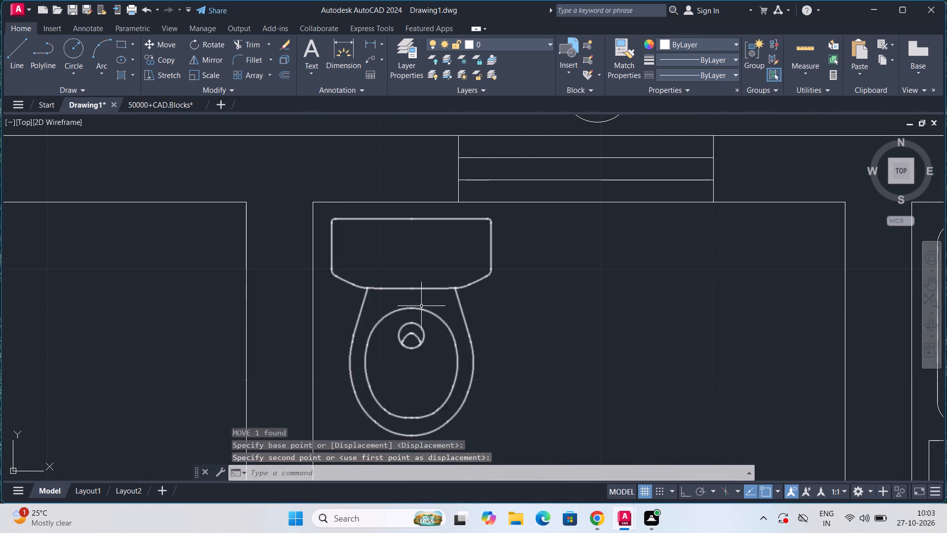
click(424, 294)
click(426, 288)
click(426, 288)
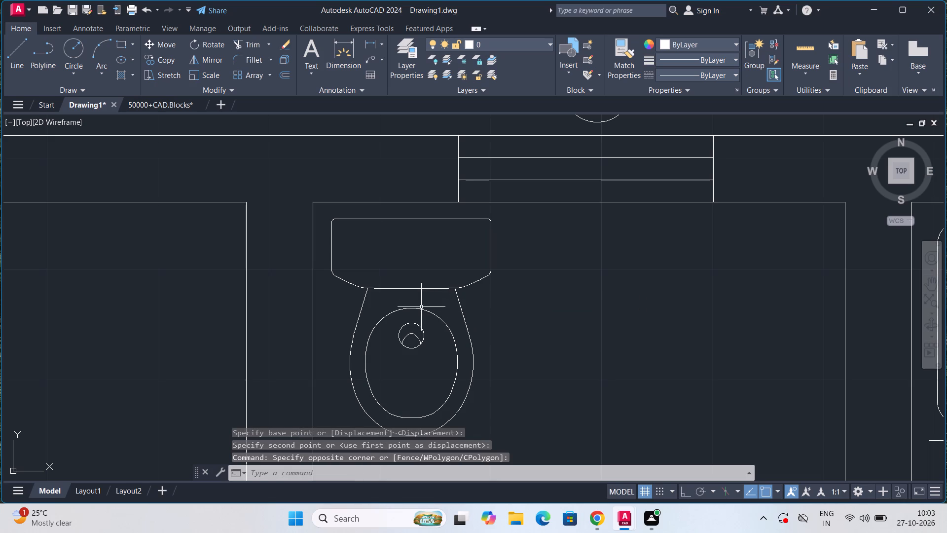
click(420, 311)
text(SC)
key(Return)
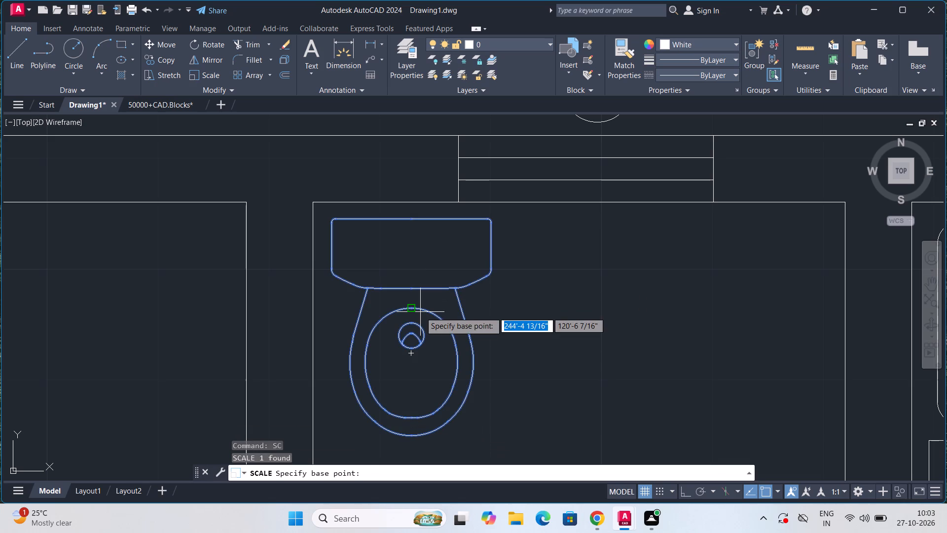
click(335, 225)
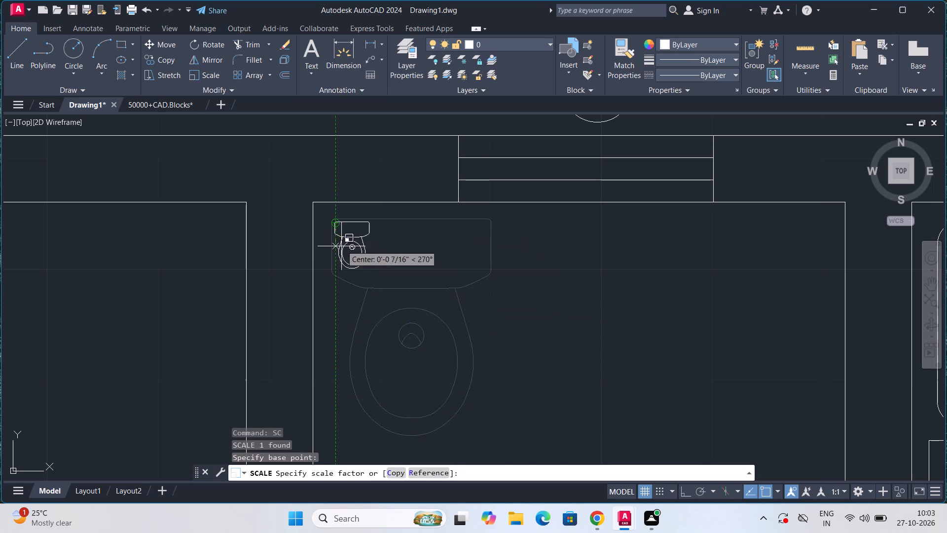
scroll(351, 269, down, 3)
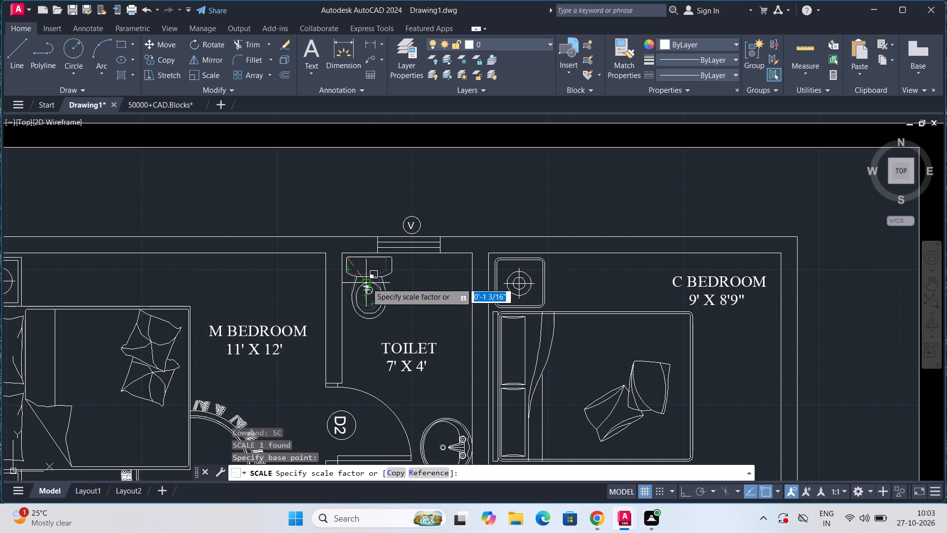
click(366, 280)
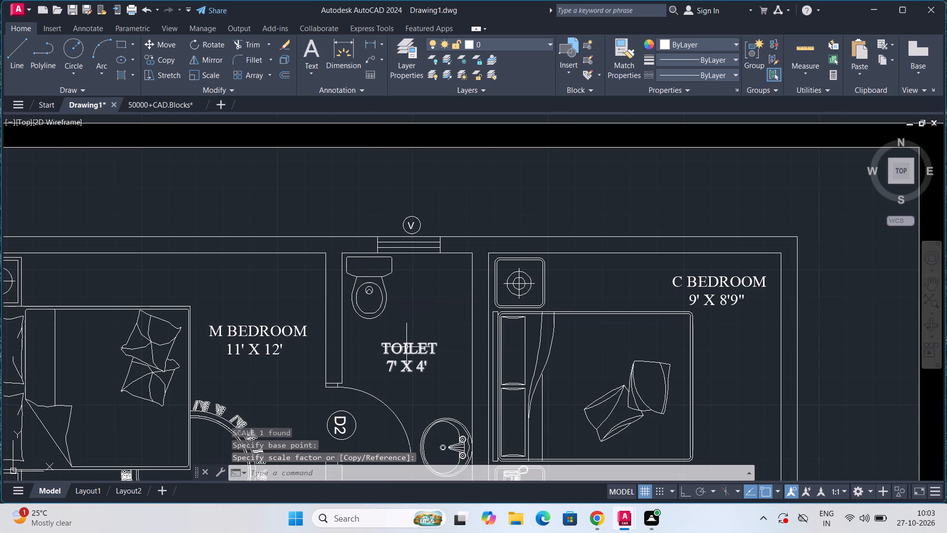
Copy the enlarged WC into the 7' X 4' toilet above the Living Room, beside the window wall.
middle_drag(406, 347, 406, 313)
scroll(407, 302, up, 1)
scroll(407, 302, down, 2)
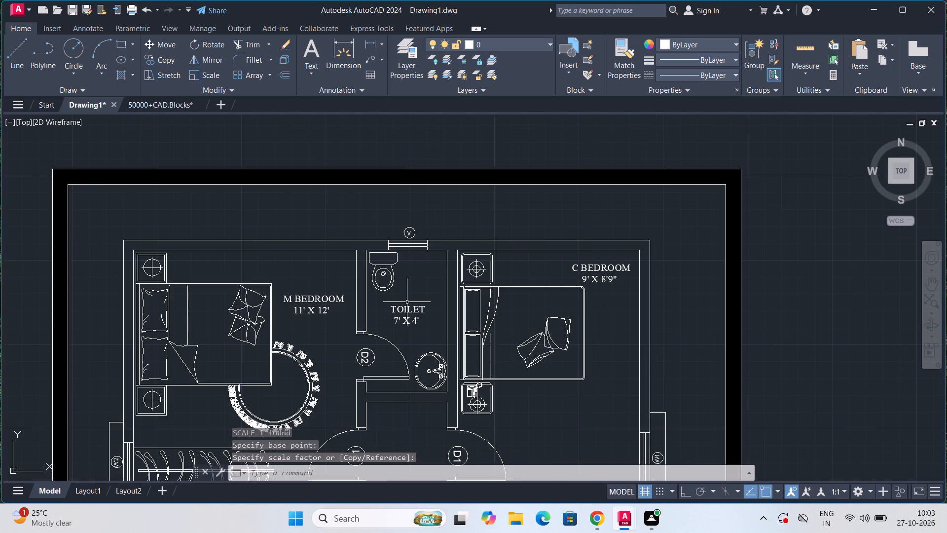
scroll(407, 302, up, 2)
click(366, 227)
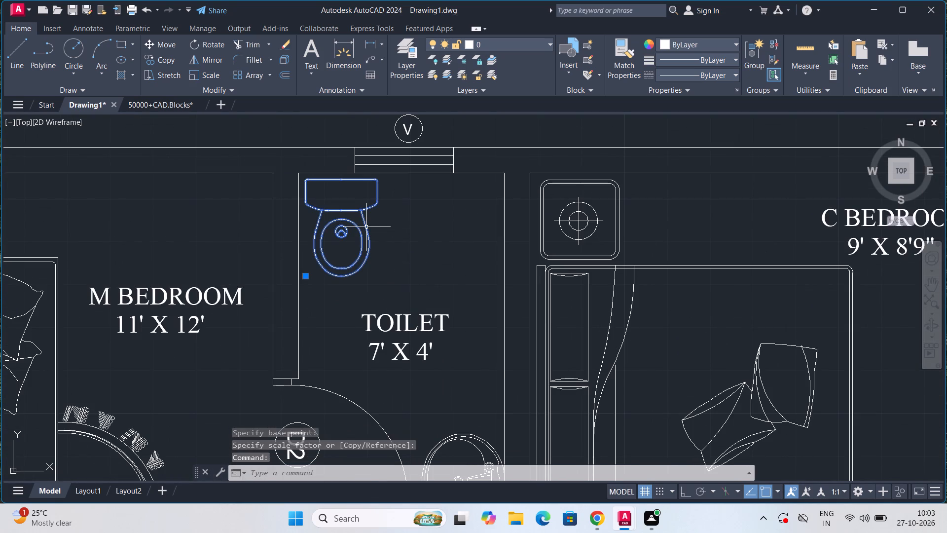
text(CO)
key(Return)
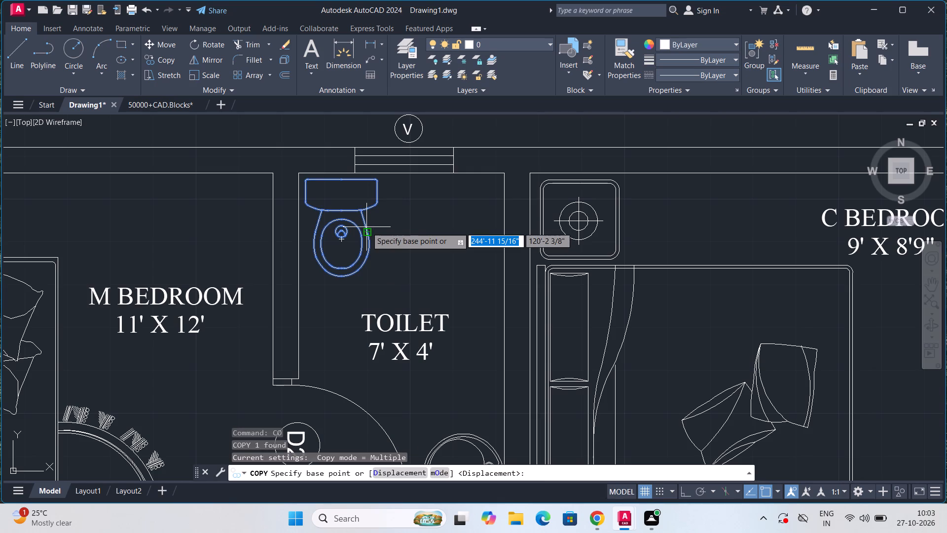
click(366, 227)
scroll(394, 294, down, 4)
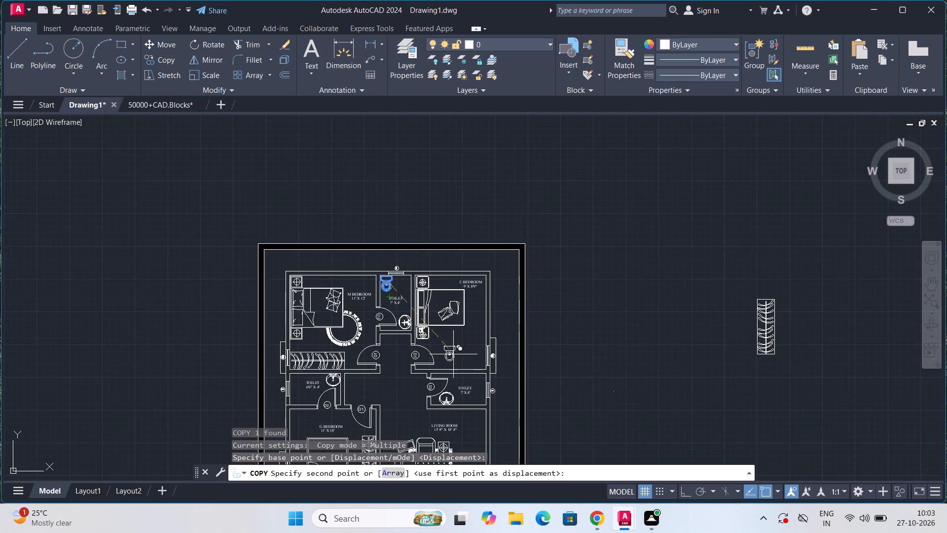
middle_drag(499, 389, 471, 275)
scroll(461, 279, up, 4)
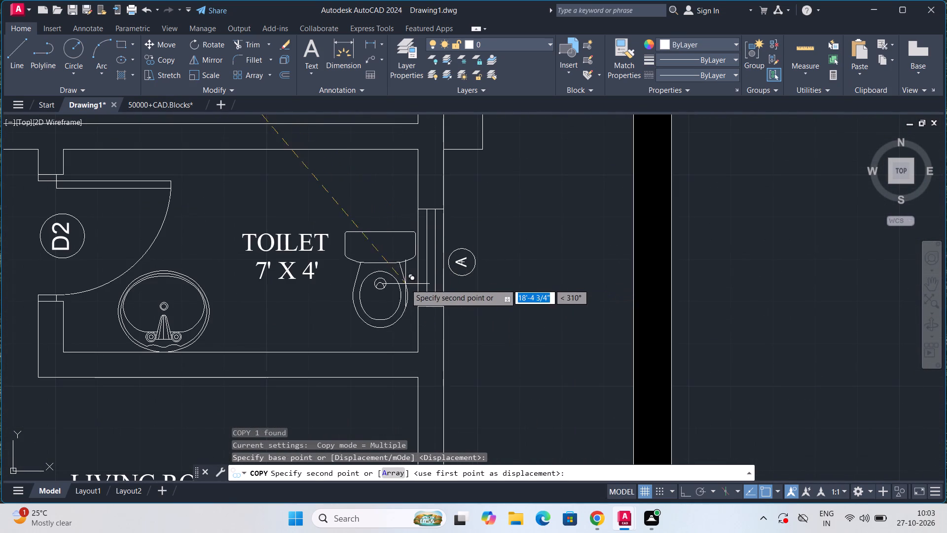
click(402, 303)
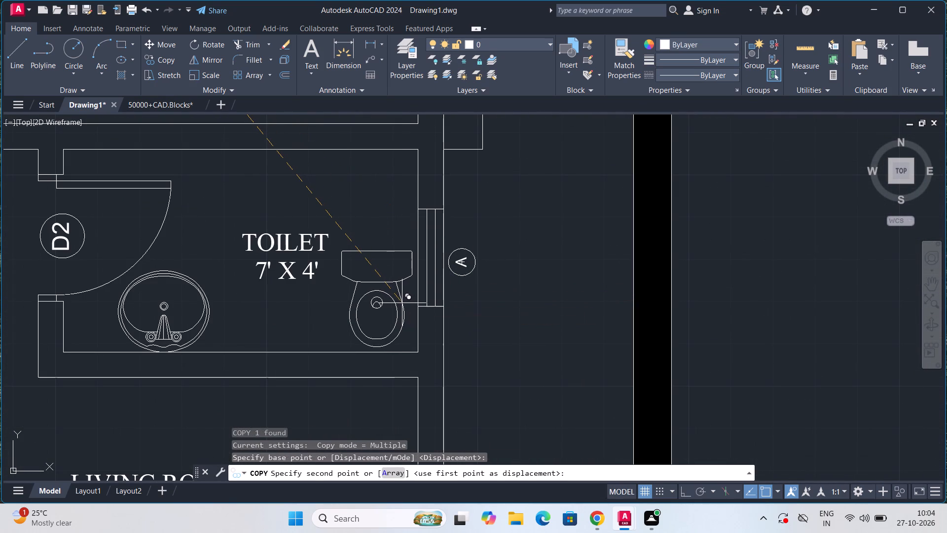
Place another copy of the WC in the 6'6" X 4' toilet above G Bedroom, beside the window wall.
scroll(398, 300, down, 3)
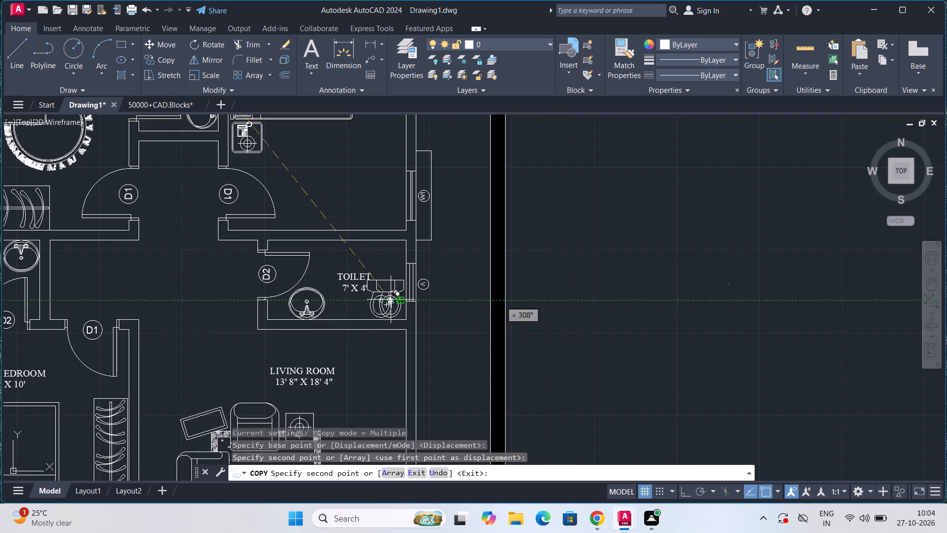
middle_drag(276, 301, 628, 331)
click(292, 318)
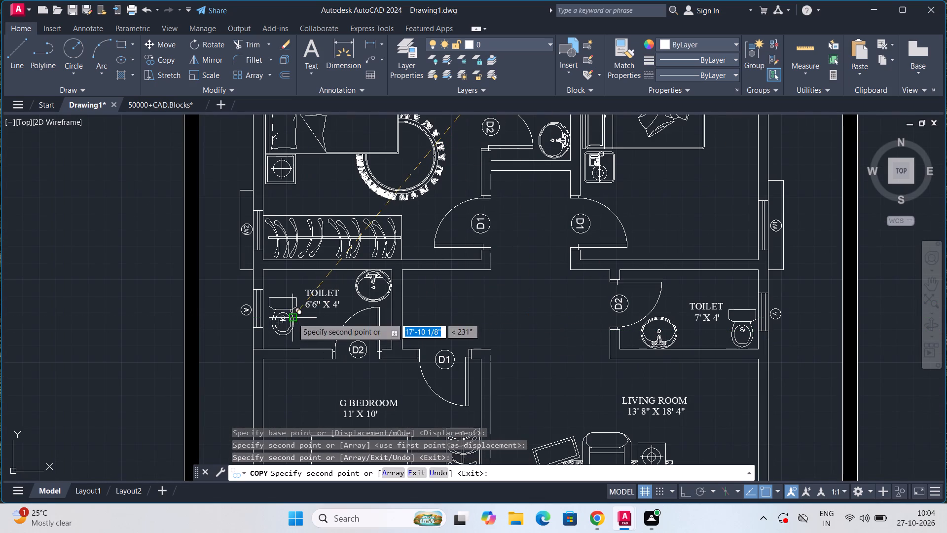
key(Escape)
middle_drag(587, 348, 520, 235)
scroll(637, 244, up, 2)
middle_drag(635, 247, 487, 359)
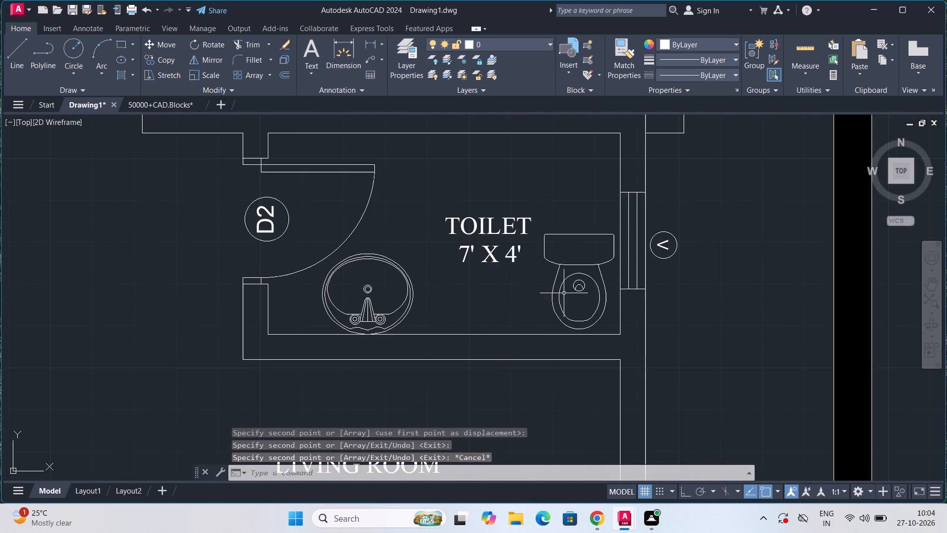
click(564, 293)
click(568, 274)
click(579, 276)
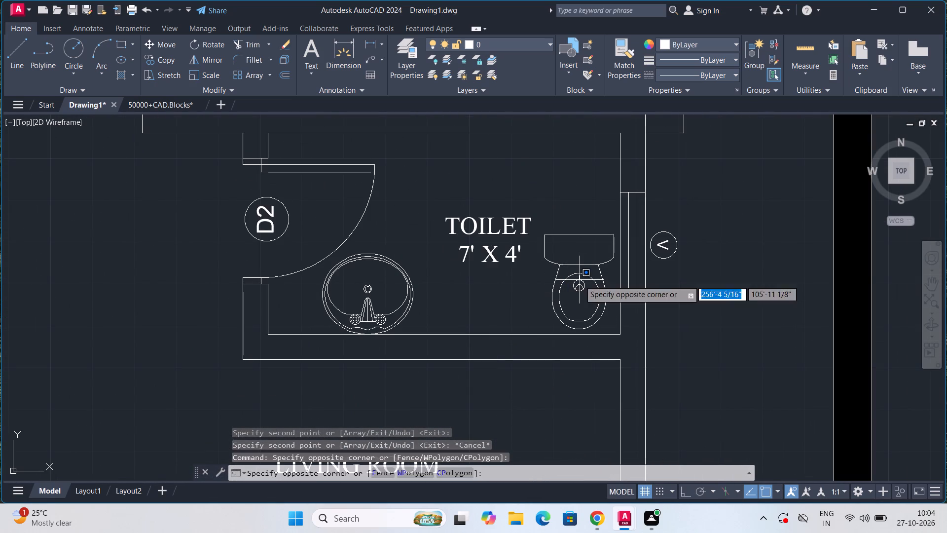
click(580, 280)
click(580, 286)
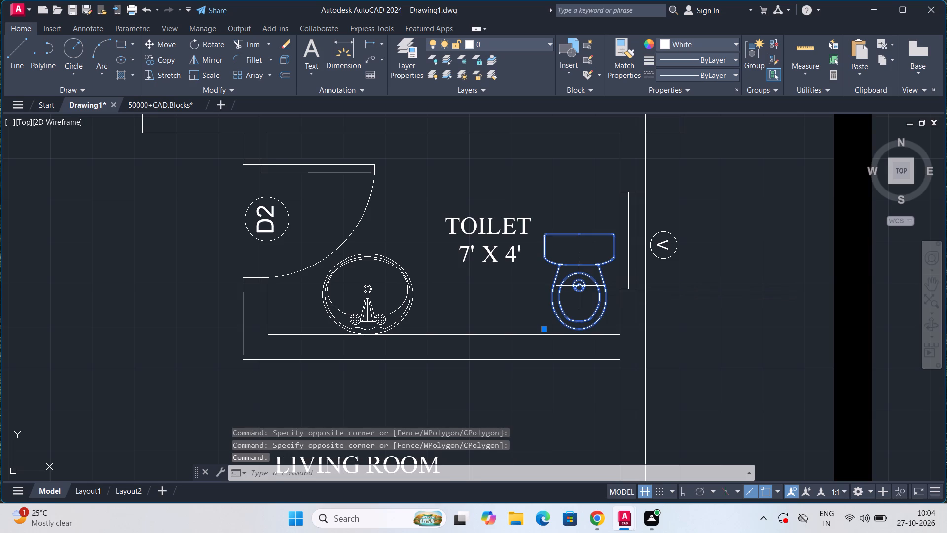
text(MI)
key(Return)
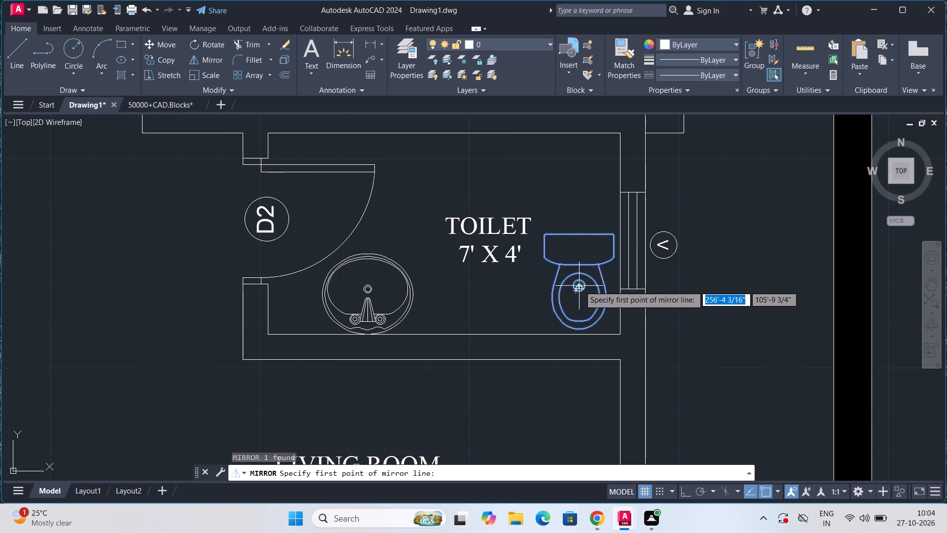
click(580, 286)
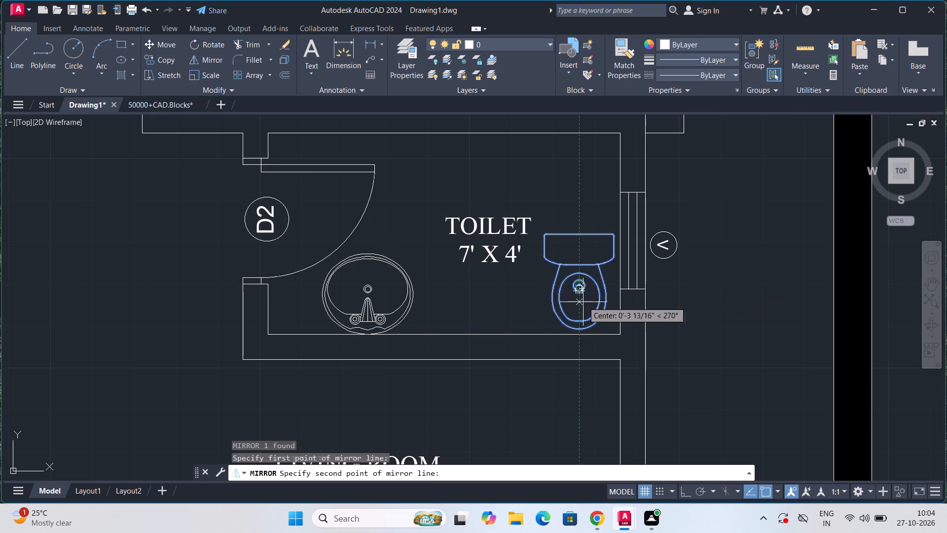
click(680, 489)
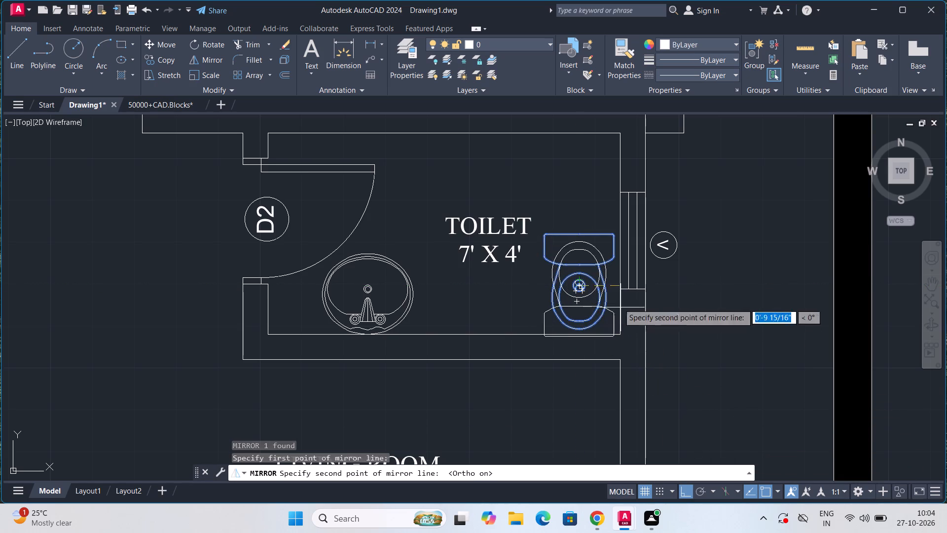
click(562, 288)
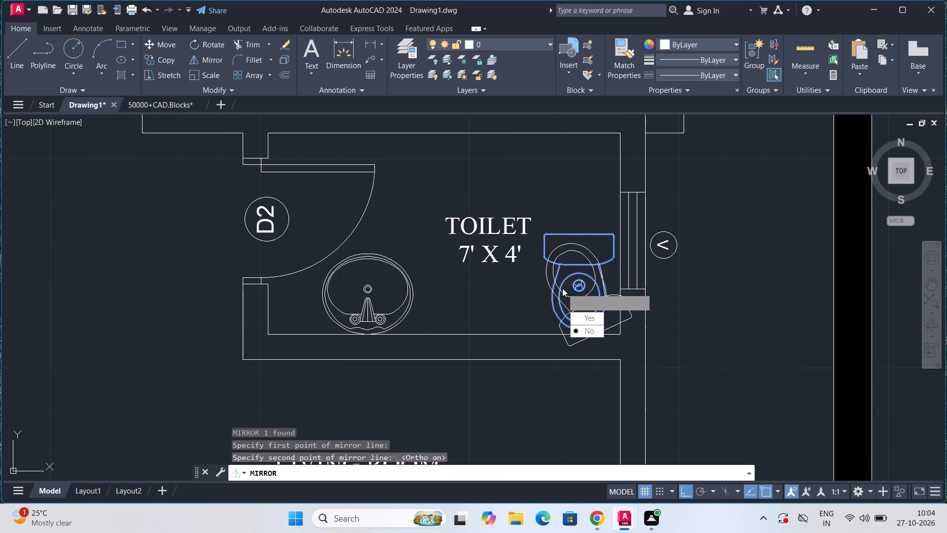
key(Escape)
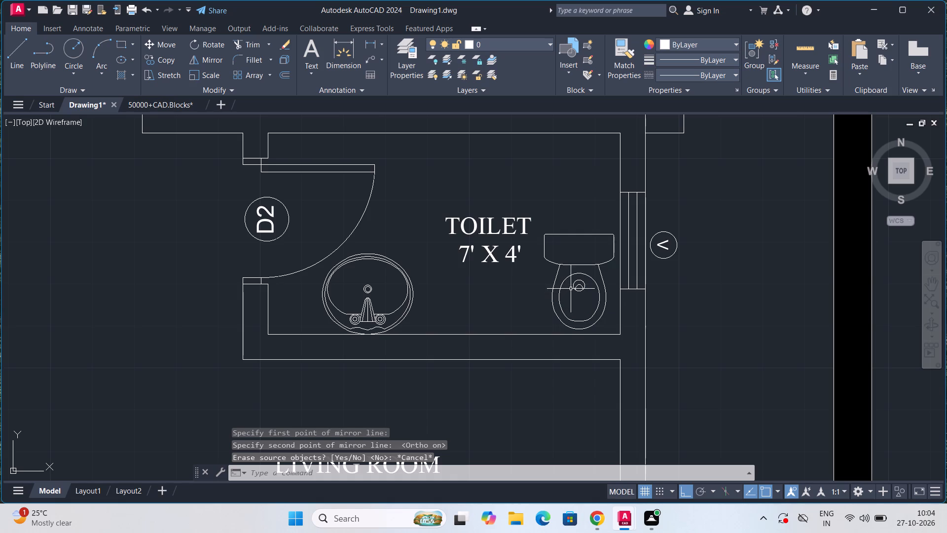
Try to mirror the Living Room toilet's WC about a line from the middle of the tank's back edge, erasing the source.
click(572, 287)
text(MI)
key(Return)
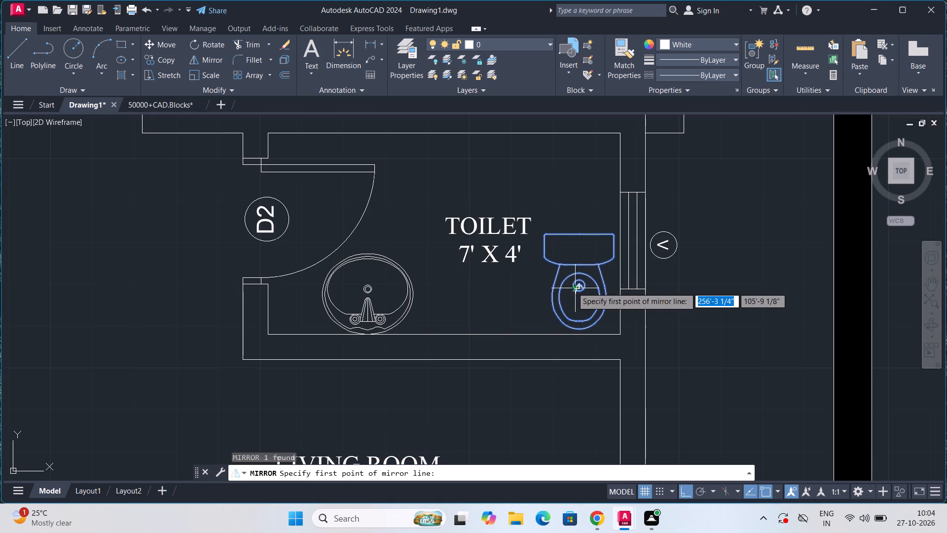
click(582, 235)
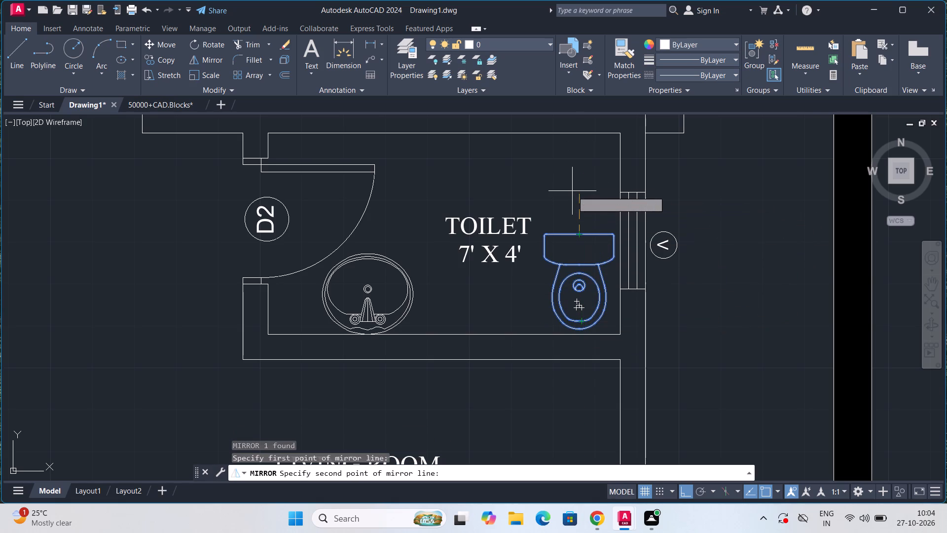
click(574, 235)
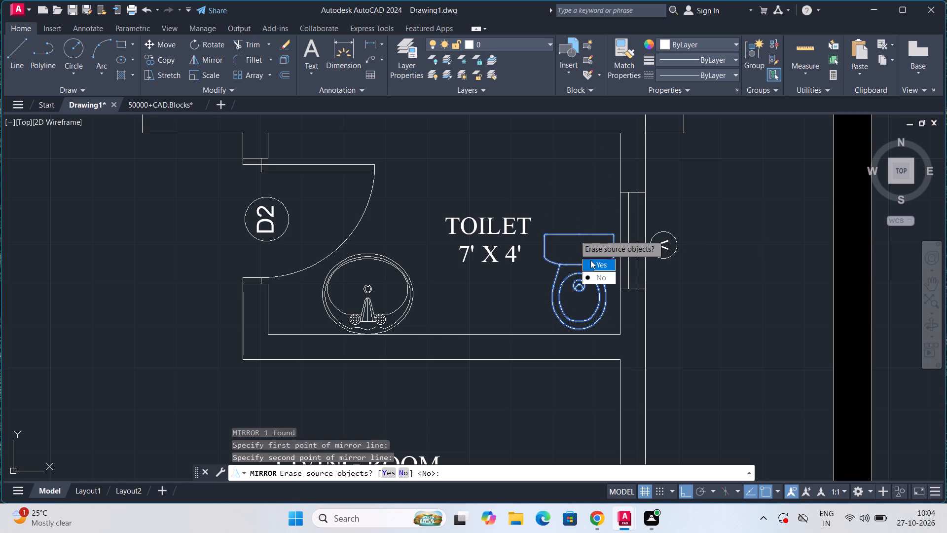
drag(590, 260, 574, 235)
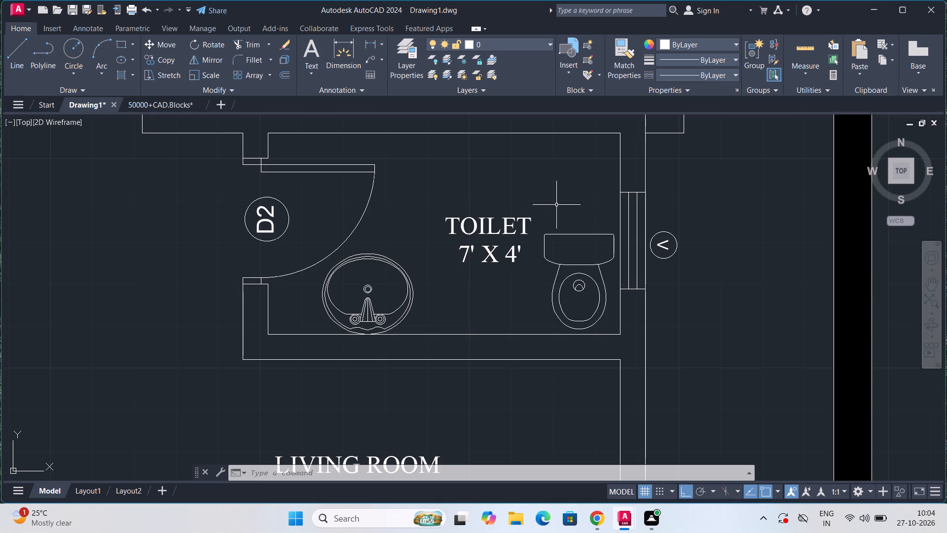
Mirror the WC in the Living Room toilet about a horizontal line along the tank's back edge, erasing the source.
click(566, 267)
click(566, 263)
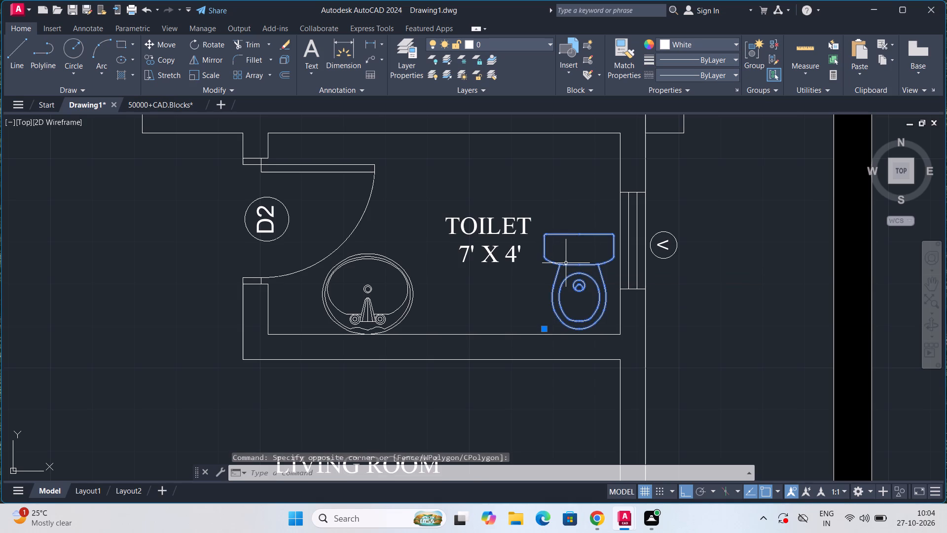
text(MI)
key(Return)
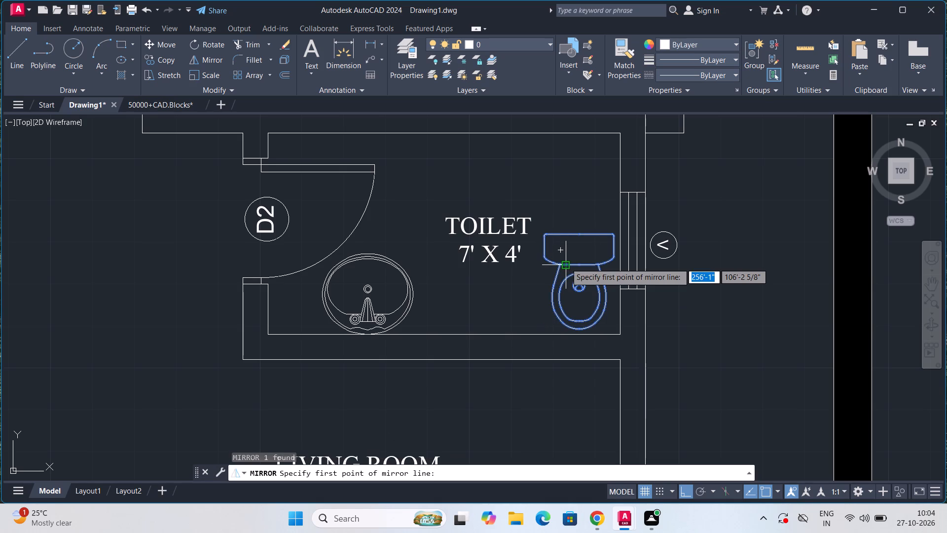
click(553, 239)
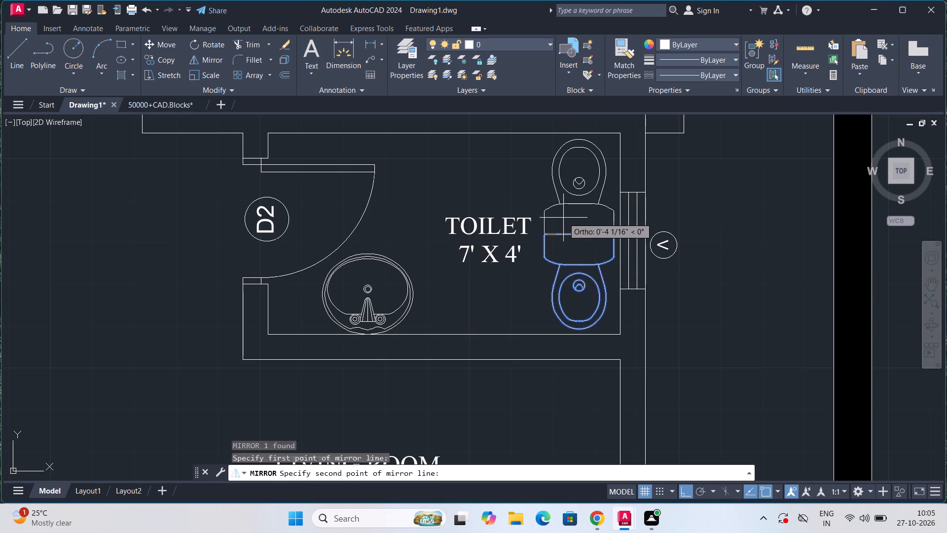
click(563, 218)
drag(574, 243, 563, 218)
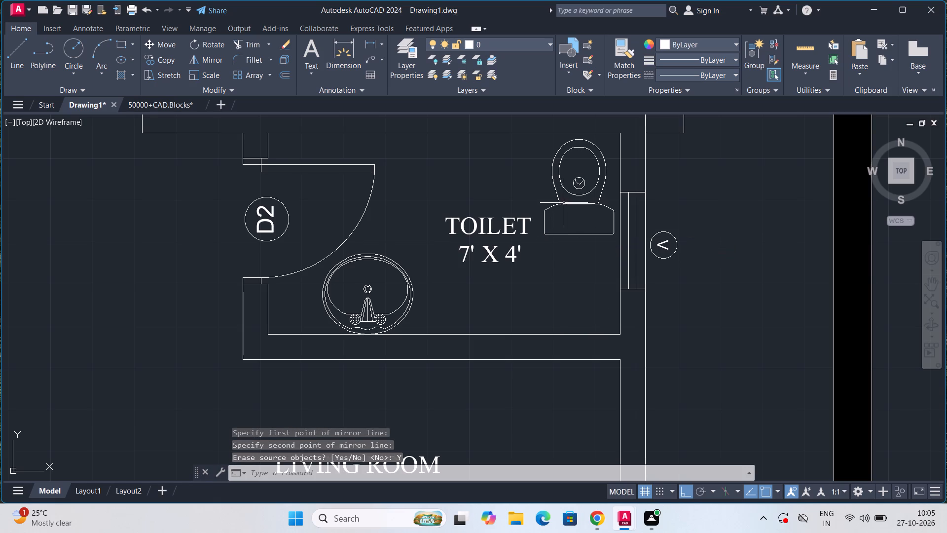
Move the mirrored WC about 1'-11" straight south so its tank sits just off the toilet's south wall.
click(564, 203)
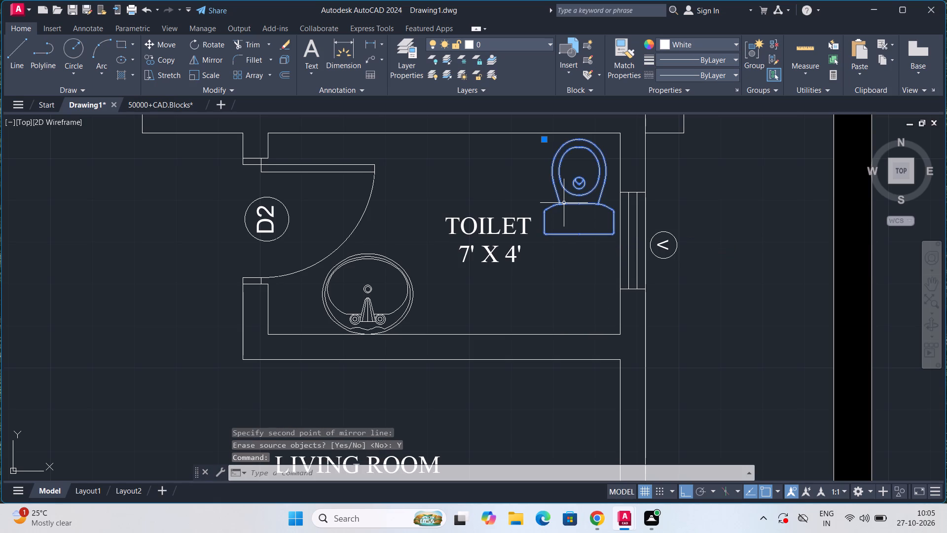
key(m)
key(Return)
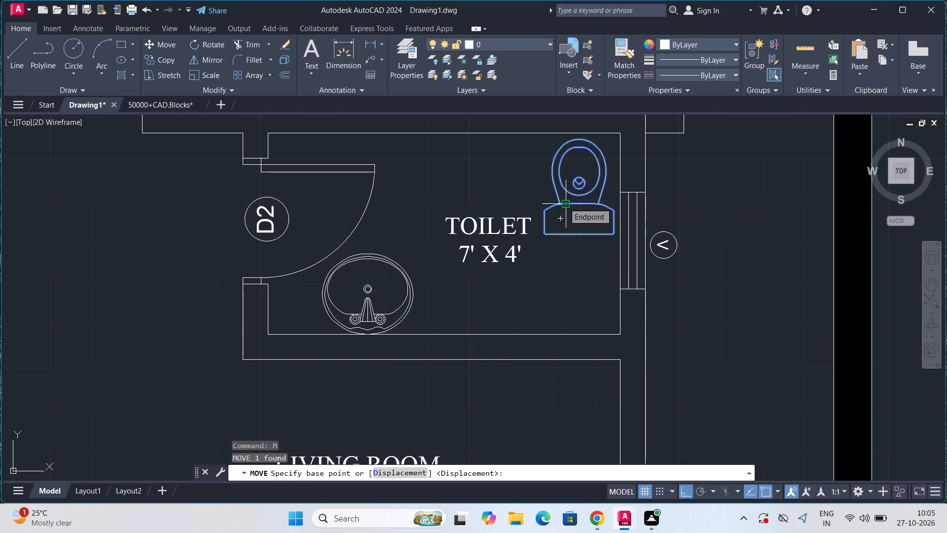
click(541, 227)
scroll(537, 323, up, 1)
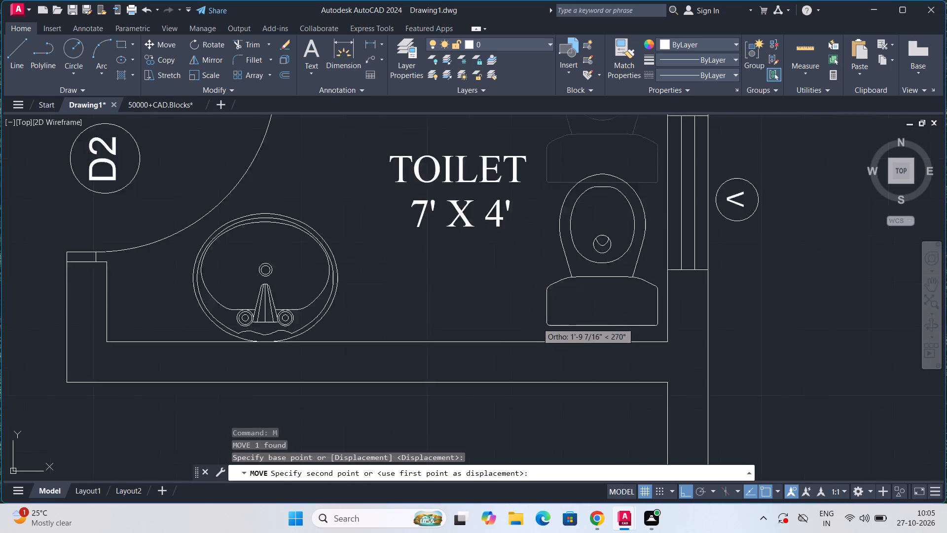
scroll(537, 323, up, 2)
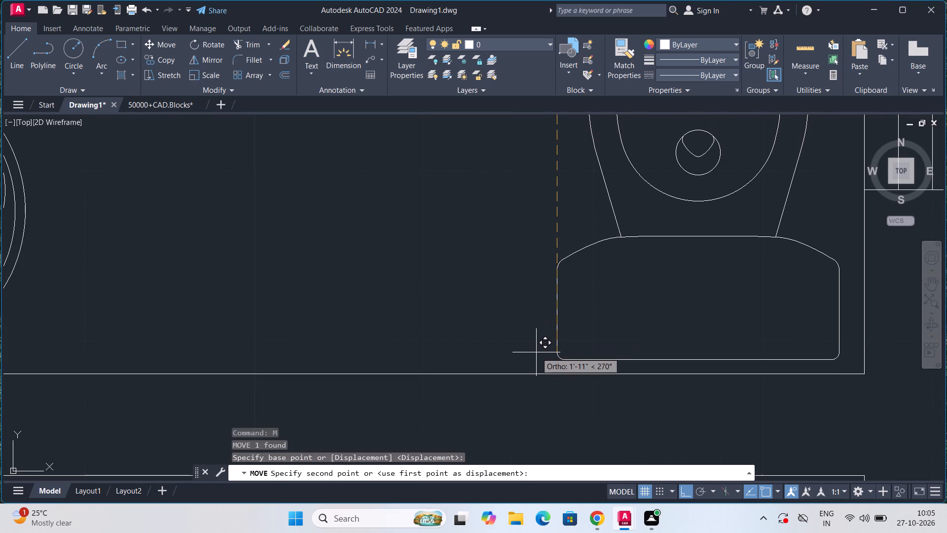
click(536, 353)
Trim the stray line crossing the outer wall at the south-west corner of the 6'6" X 4' toilet.
scroll(536, 353, down, 2)
middle_drag(545, 284, 633, 349)
scroll(633, 349, down, 4)
middle_drag(555, 295, 836, 191)
scroll(725, 240, up, 3)
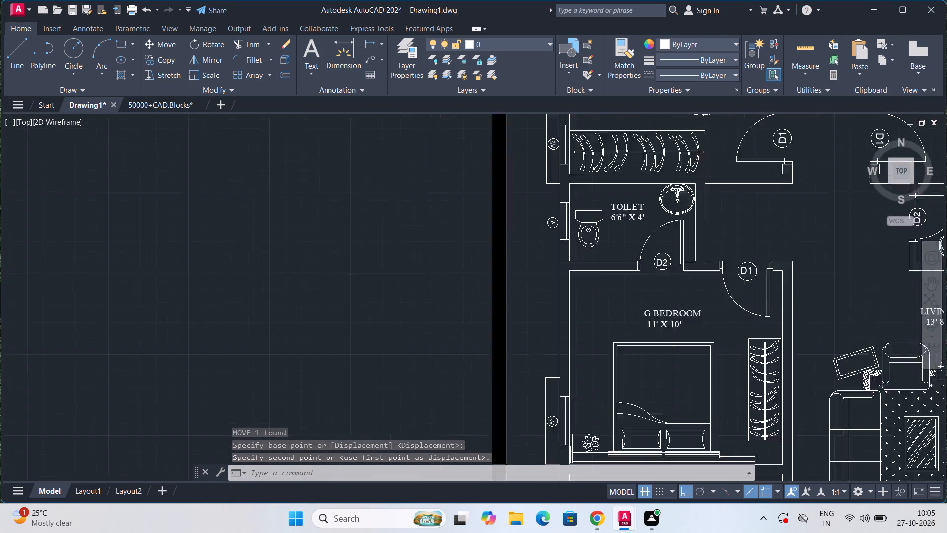
scroll(593, 232, up, 1)
middle_drag(591, 233, 832, 211)
scroll(681, 235, down, 1)
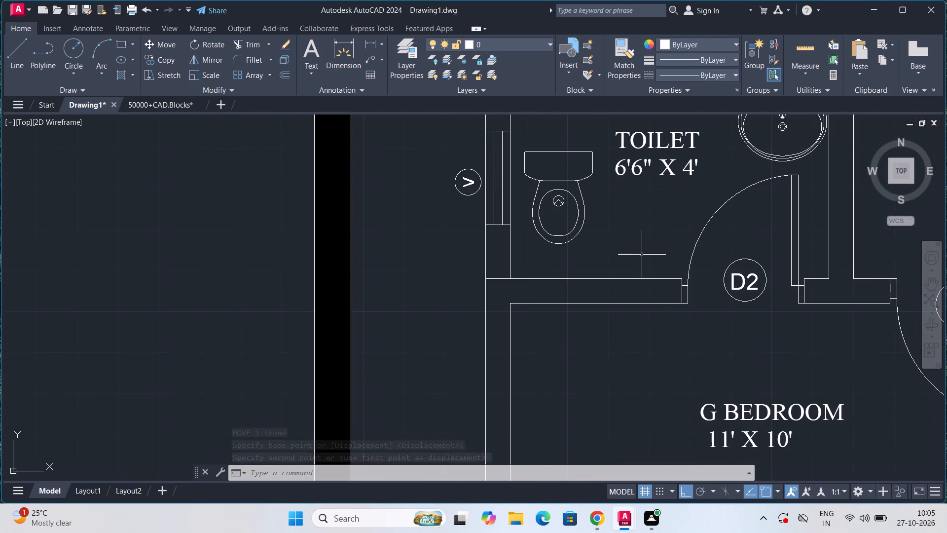
middle_drag(643, 255, 754, 178)
text(TR)
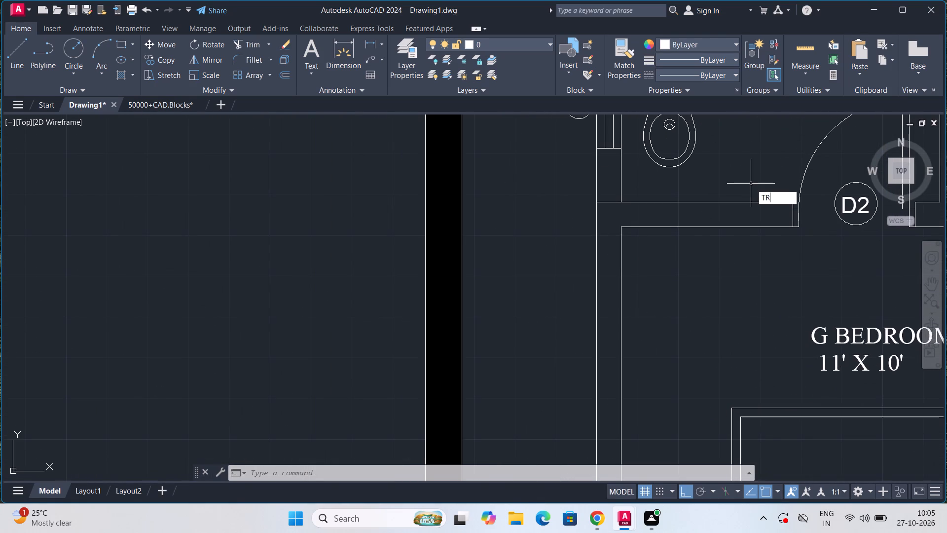
key(Return)
key(Return)
drag(604, 192, 605, 206)
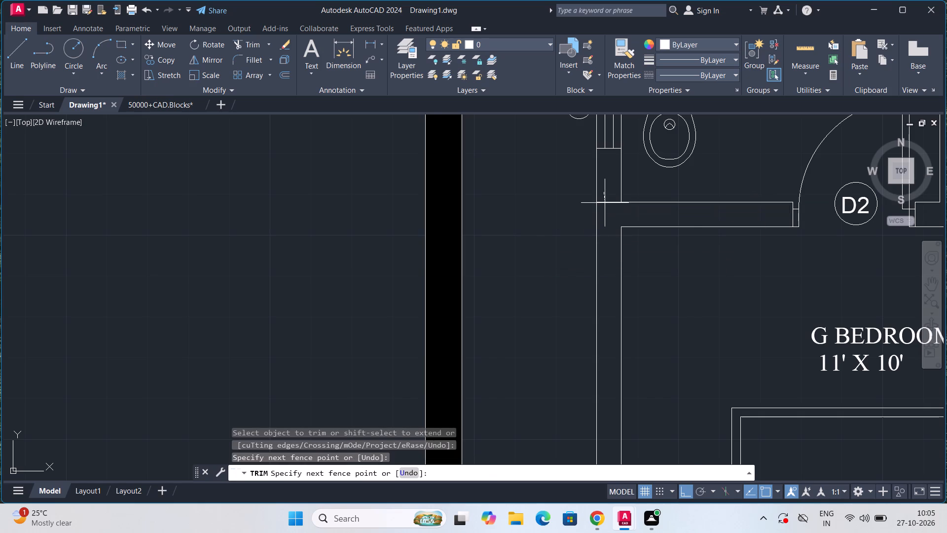
drag(605, 206, 605, 213)
key(Escape)
Rotate the WC in the 6'6" X 4' toilet about 90° counterclockwise around the tank's north-west corner, with Ortho off.
scroll(598, 220, down, 2)
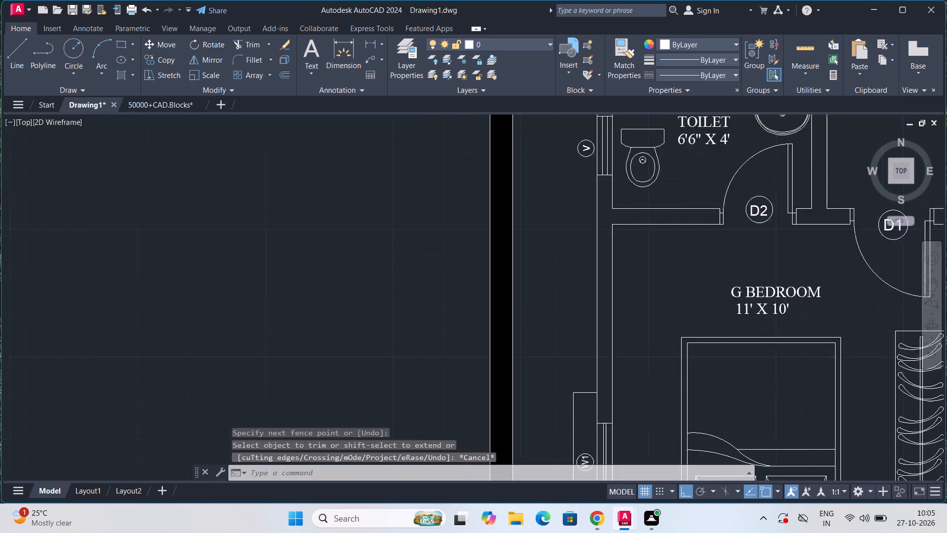
scroll(598, 220, down, 3)
scroll(702, 259, up, 2)
middle_drag(708, 245, 709, 330)
middle_drag(567, 279, 770, 297)
scroll(734, 252, up, 3)
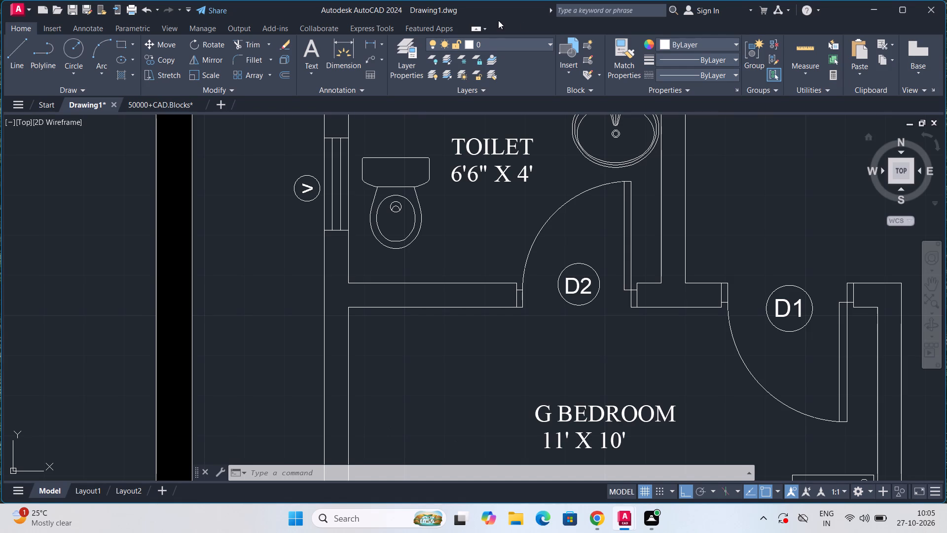
click(369, 157)
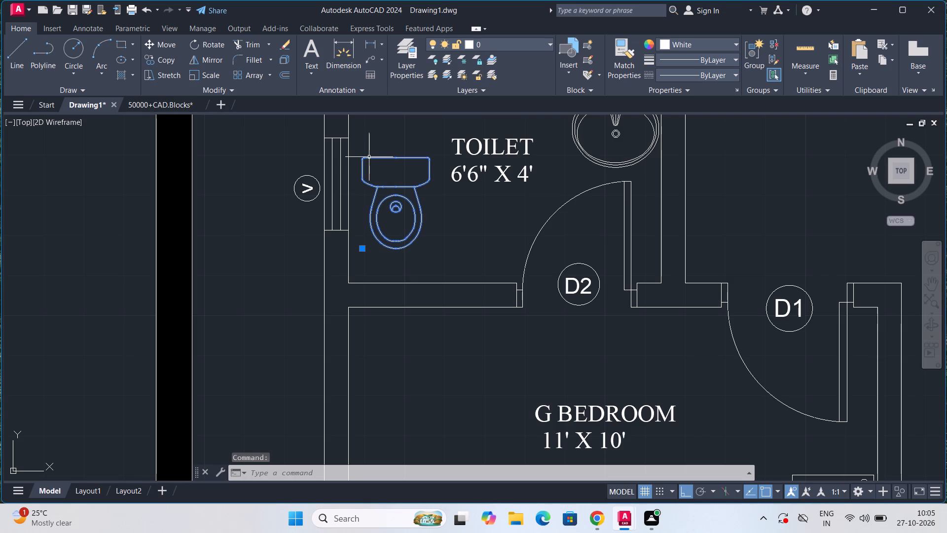
text(RO)
key(Return)
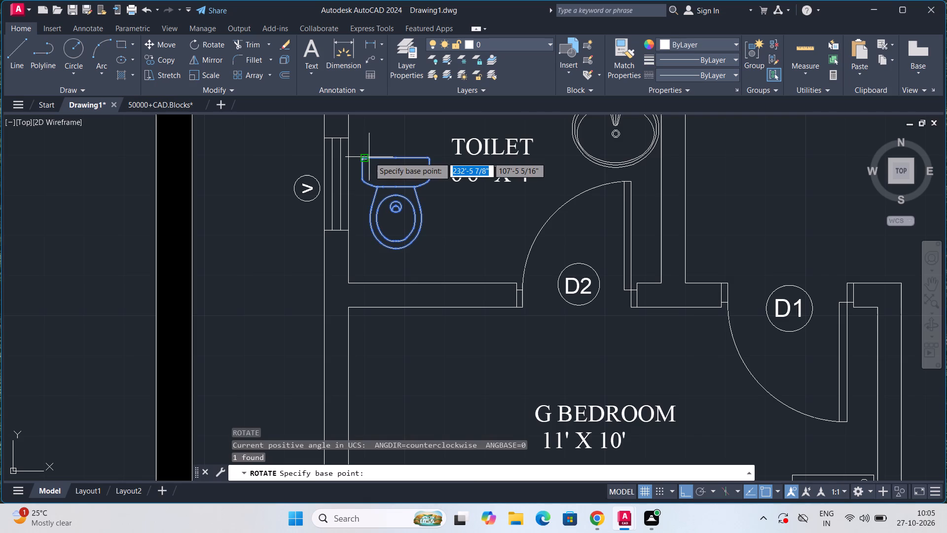
click(362, 159)
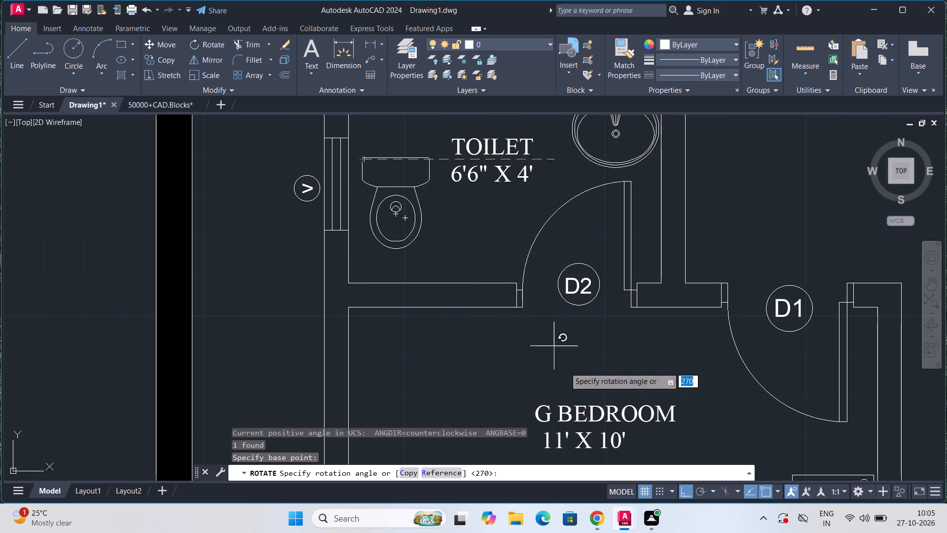
click(684, 498)
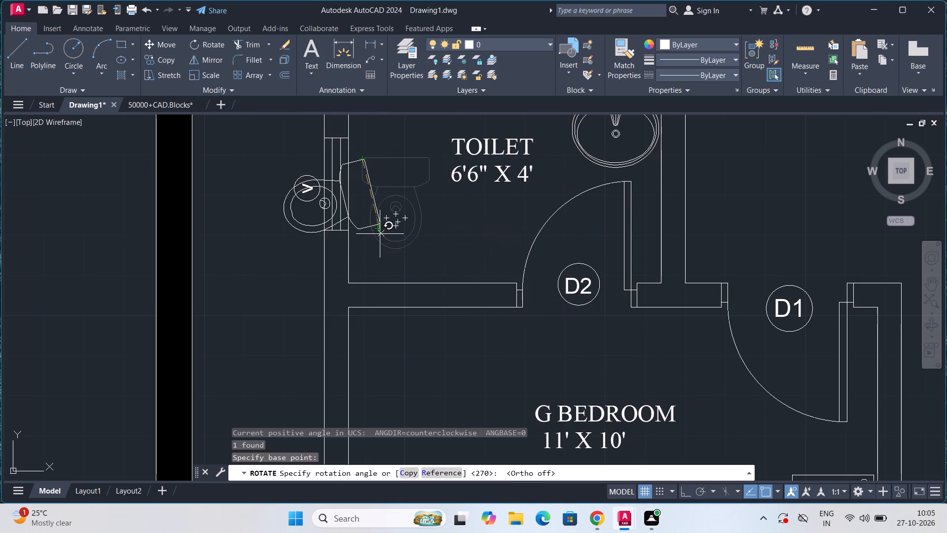
scroll(367, 105, down, 1)
middle_drag(372, 153, 372, 246)
click(365, 182)
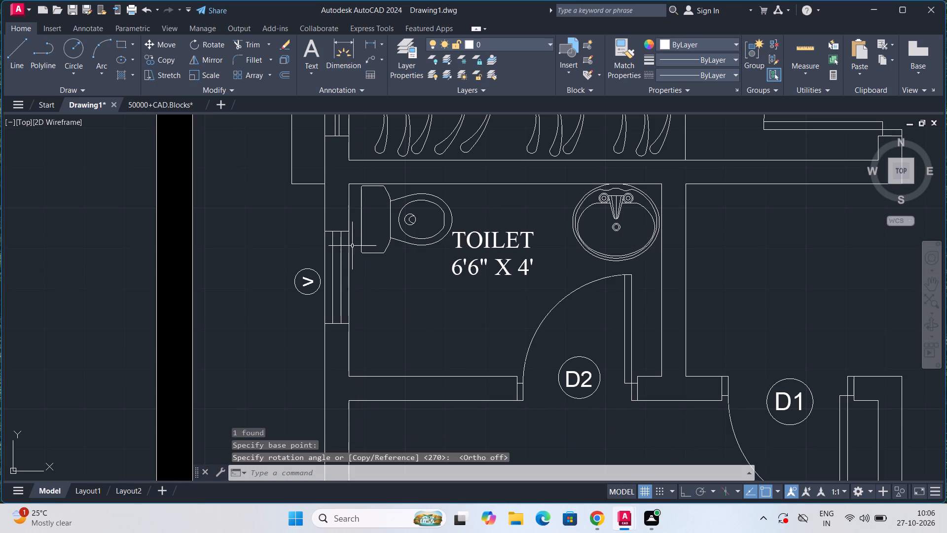
Move the rotated WC about 2'-5" south into the toilet's south-west corner, with its tank beside the window wall.
click(366, 252)
key(m)
key(Return)
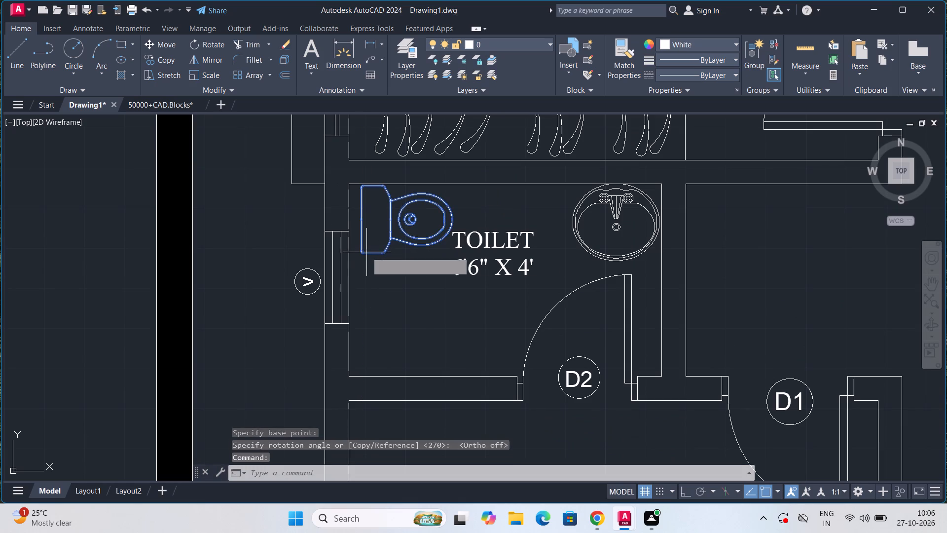
click(361, 255)
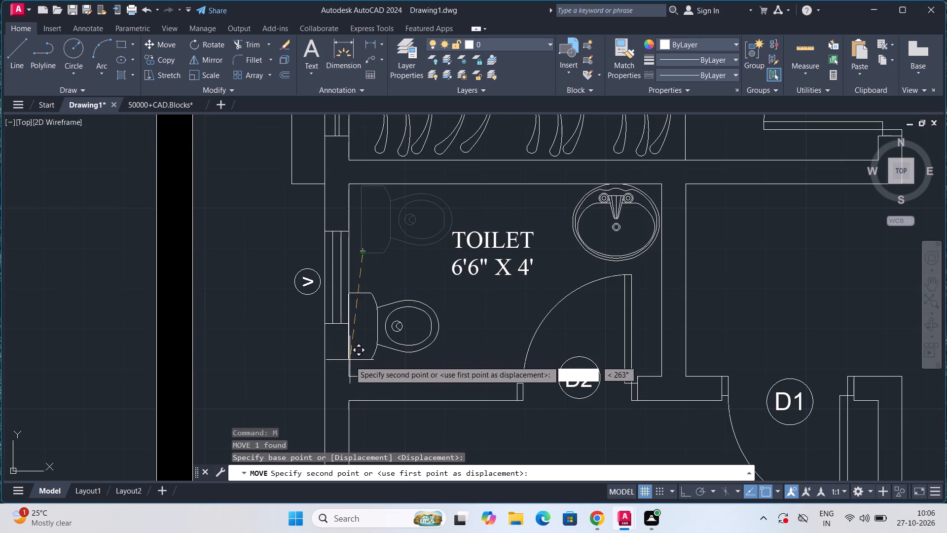
scroll(355, 365, up, 2)
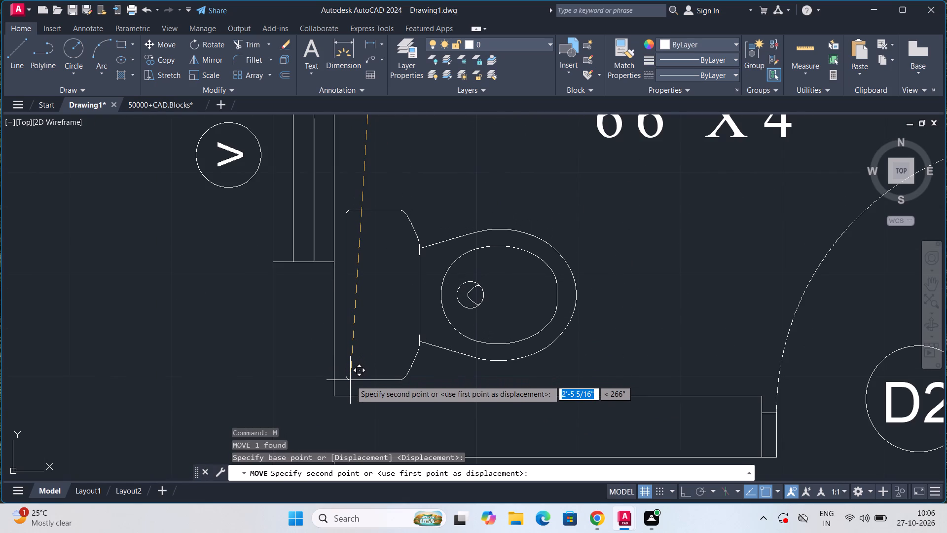
click(350, 380)
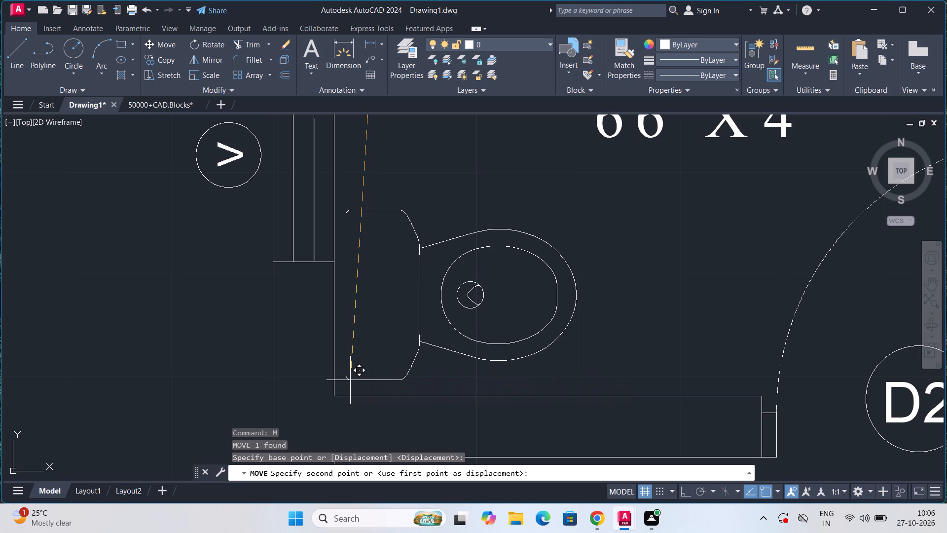
Hatch the floors of all three toilets with the ANGLE pattern at scale 1.
scroll(350, 380, down, 4)
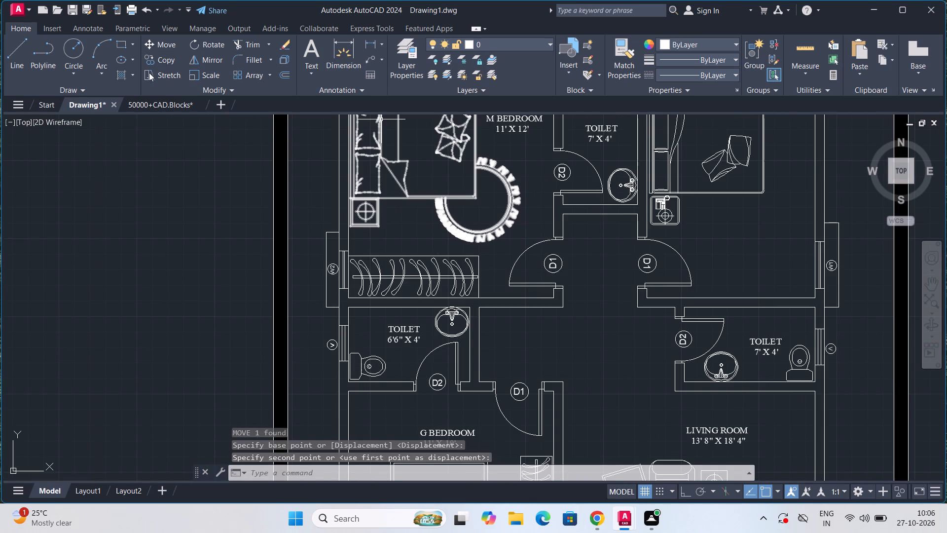
click(120, 79)
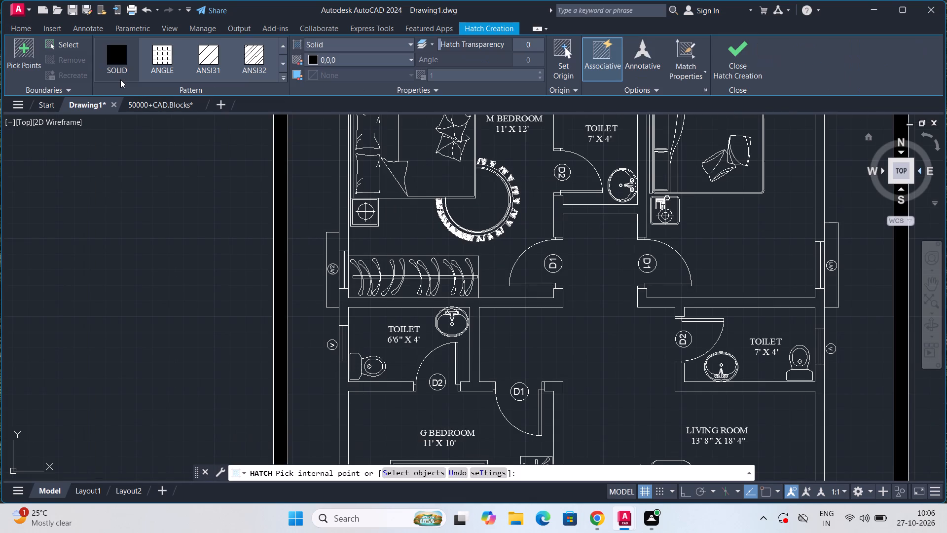
click(155, 61)
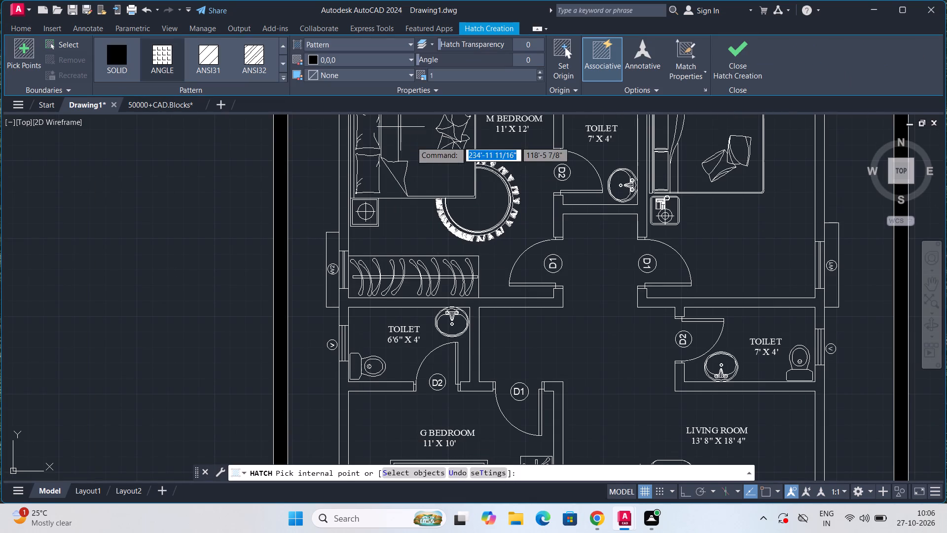
click(372, 328)
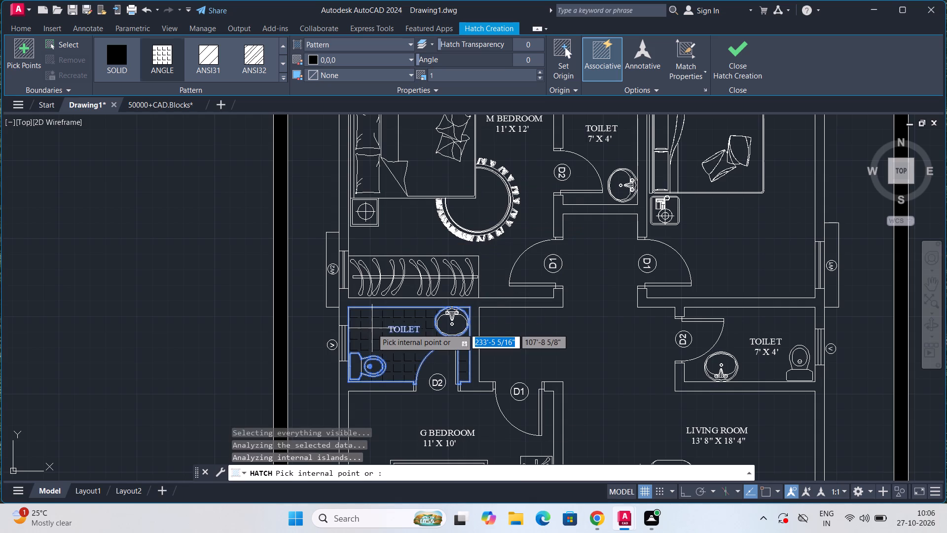
scroll(422, 287, down, 2)
scroll(504, 226, up, 3)
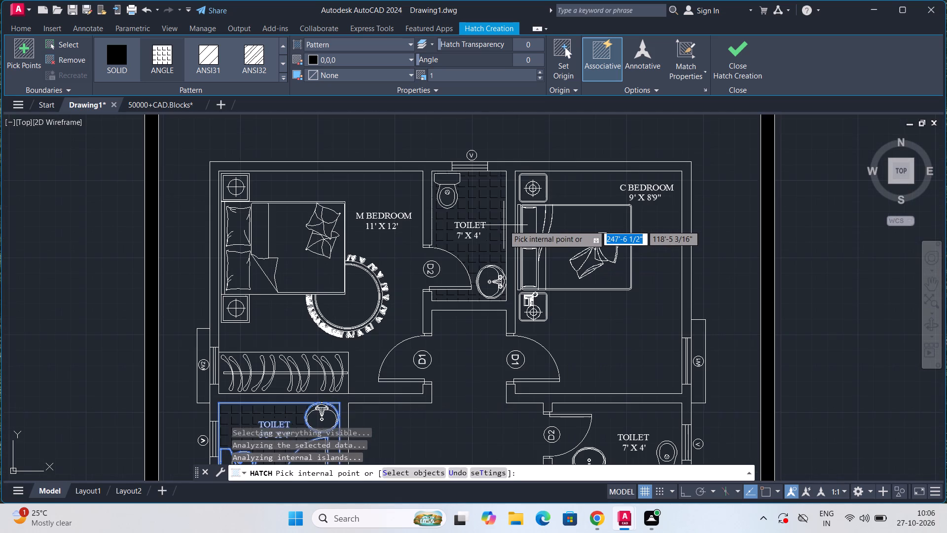
click(500, 214)
scroll(517, 245, down, 3)
middle_drag(555, 292, 556, 288)
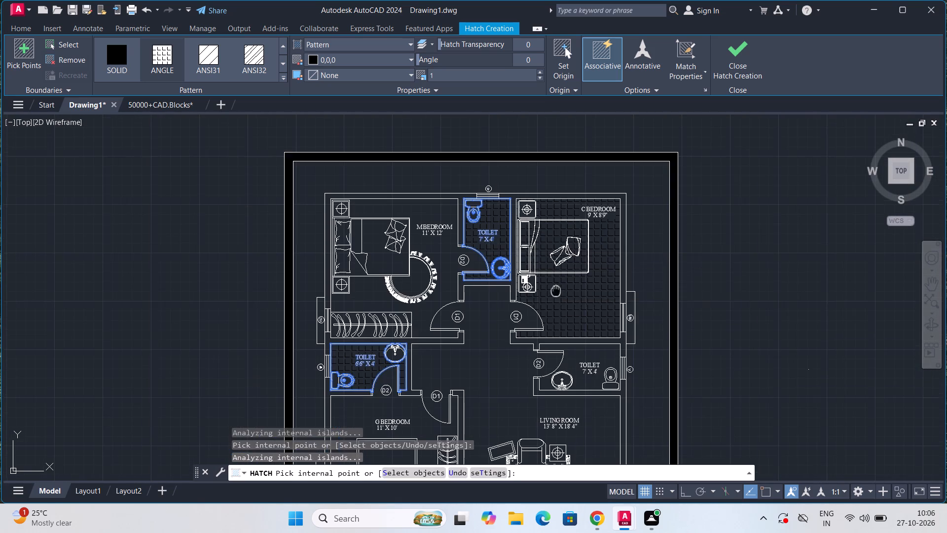
middle_drag(556, 288, 552, 199)
scroll(574, 254, up, 3)
click(583, 268)
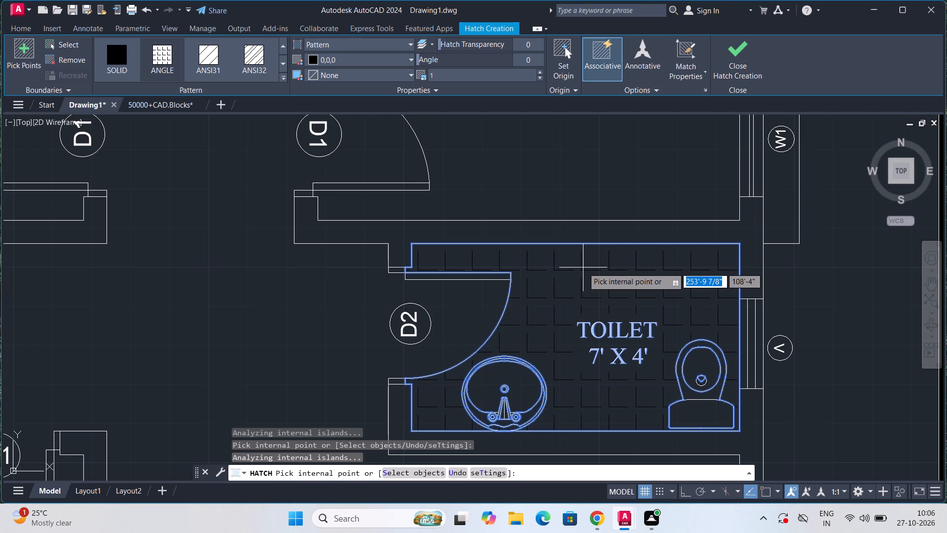
Set the toilet floor hatch colour to ByLayer and finish the hatch.
click(384, 63)
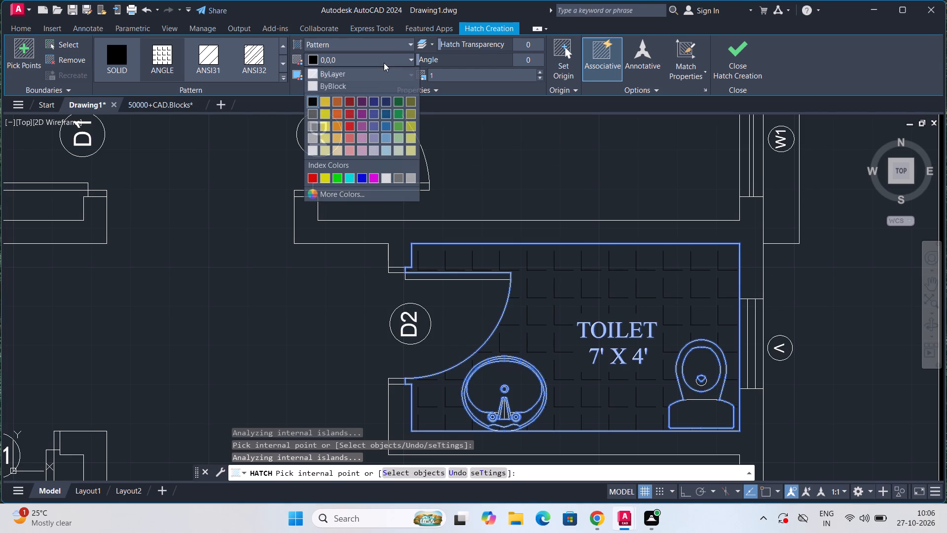
click(342, 74)
scroll(397, 154, down, 2)
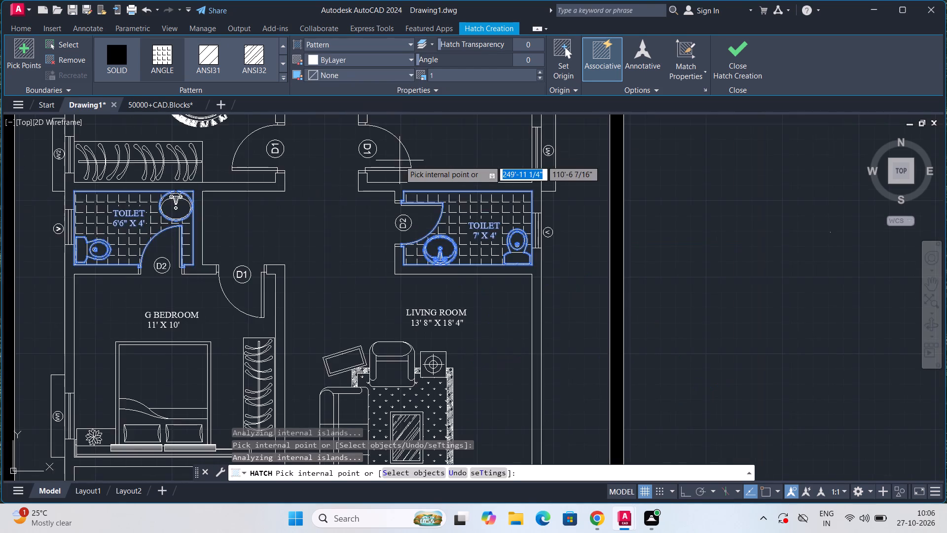
scroll(400, 160, down, 2)
click(141, 232)
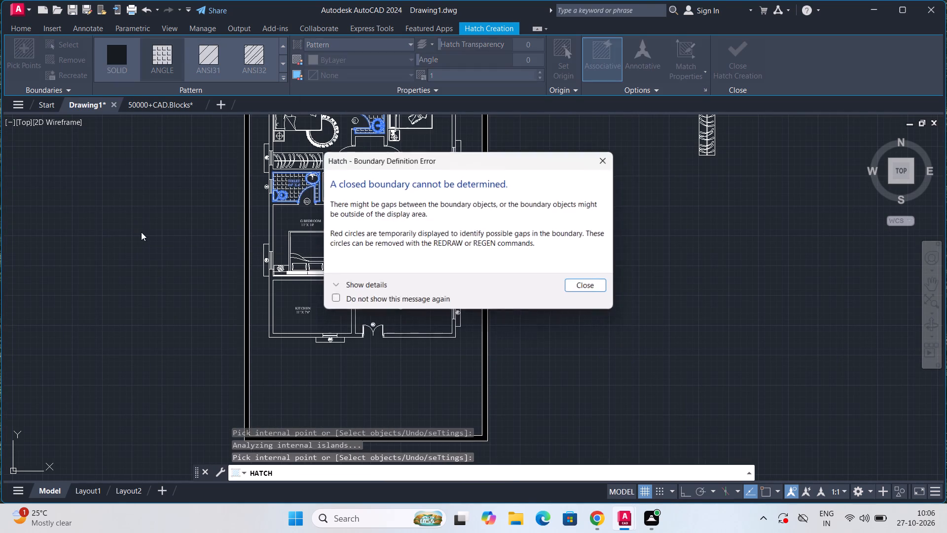
key(Escape)
key(Escape)
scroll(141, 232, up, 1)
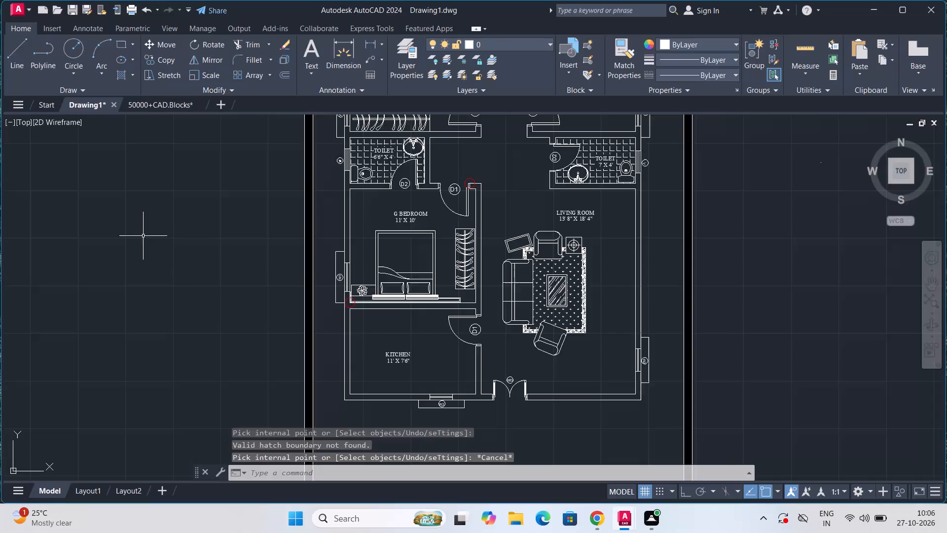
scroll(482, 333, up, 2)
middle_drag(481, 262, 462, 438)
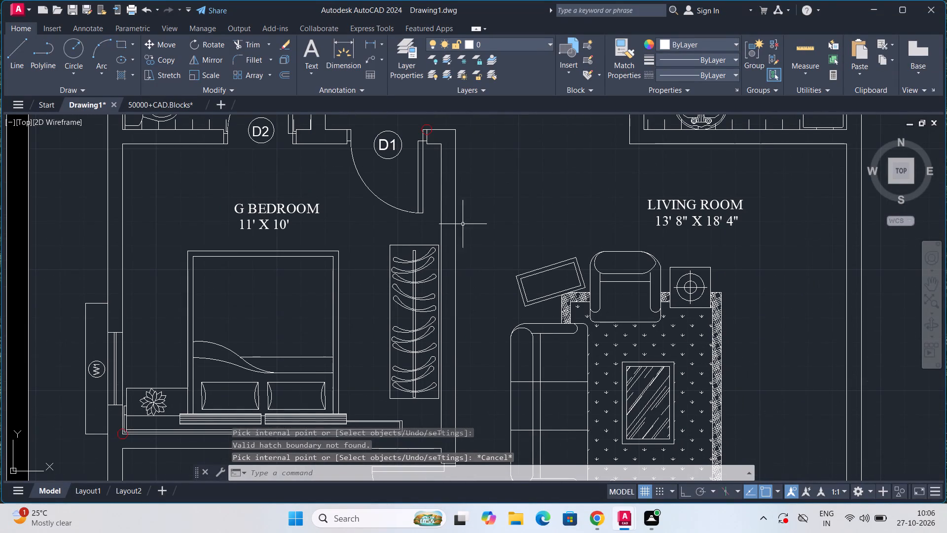
Examine the wall corner beside the G BEDROOM's door D1 closely for the gap at the circled hatch boundary endpoint.
middle_drag(463, 219, 462, 310)
scroll(440, 251, up, 4)
middle_drag(435, 211, 437, 369)
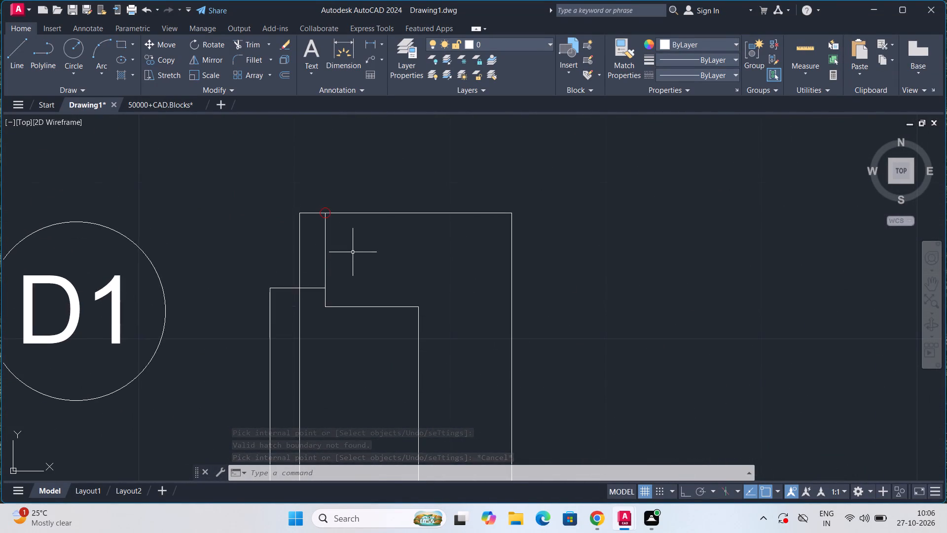
scroll(353, 251, up, 3)
middle_drag(351, 235, 428, 406)
scroll(320, 276, up, 5)
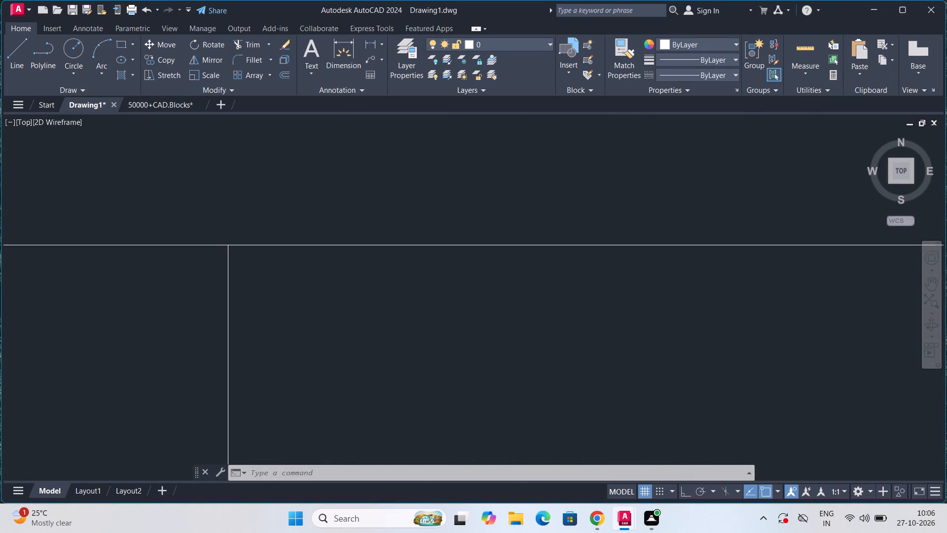
scroll(170, 239, up, 4)
middle_drag(170, 239, 236, 346)
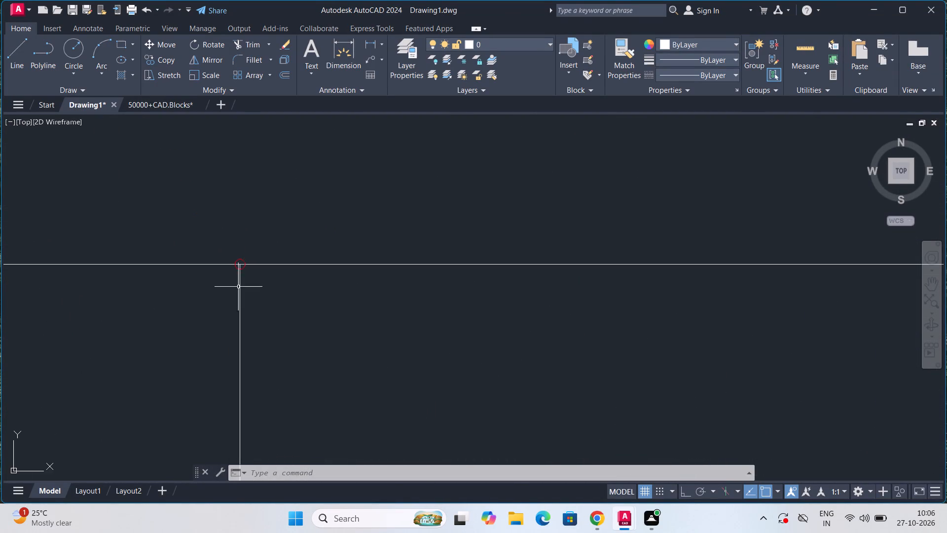
scroll(236, 269, up, 8)
scroll(265, 235, up, 1)
middle_drag(265, 236, 269, 352)
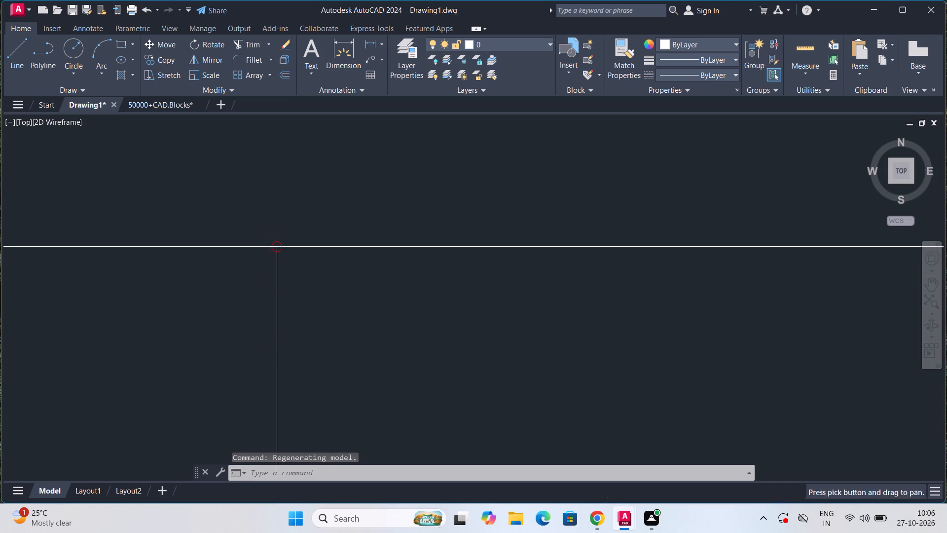
scroll(278, 263, up, 4)
middle_drag(279, 262, 300, 396)
scroll(296, 305, up, 4)
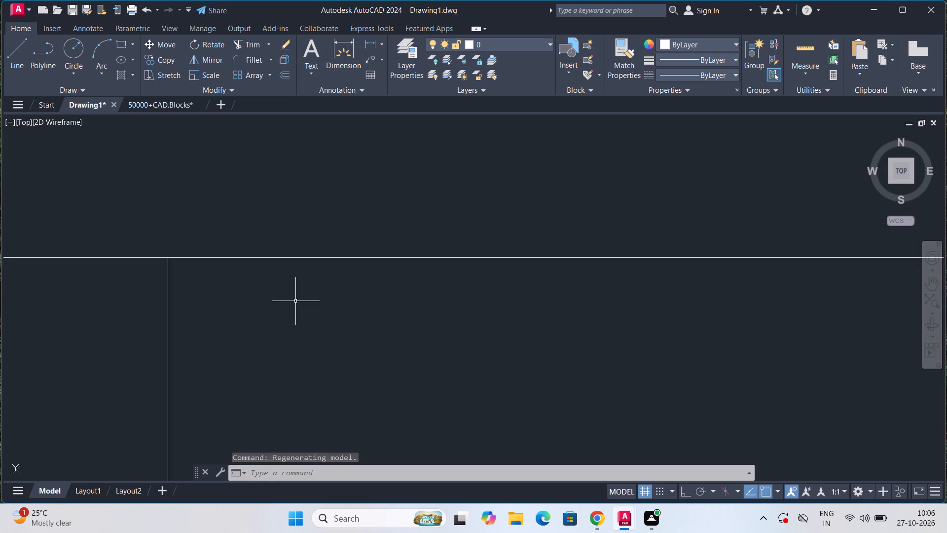
scroll(166, 266, up, 5)
middle_drag(166, 266, 222, 380)
scroll(227, 293, up, 7)
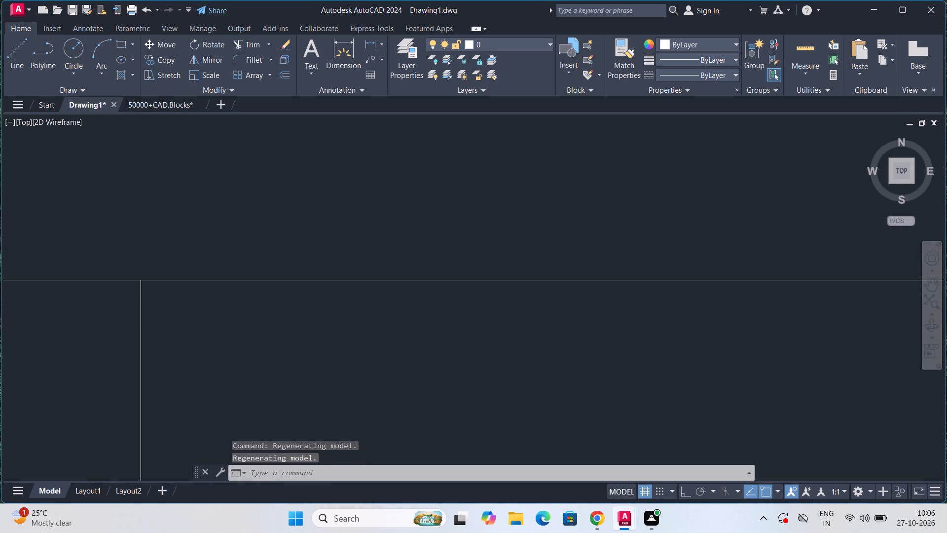
middle_drag(162, 290, 383, 374)
scroll(338, 367, up, 5)
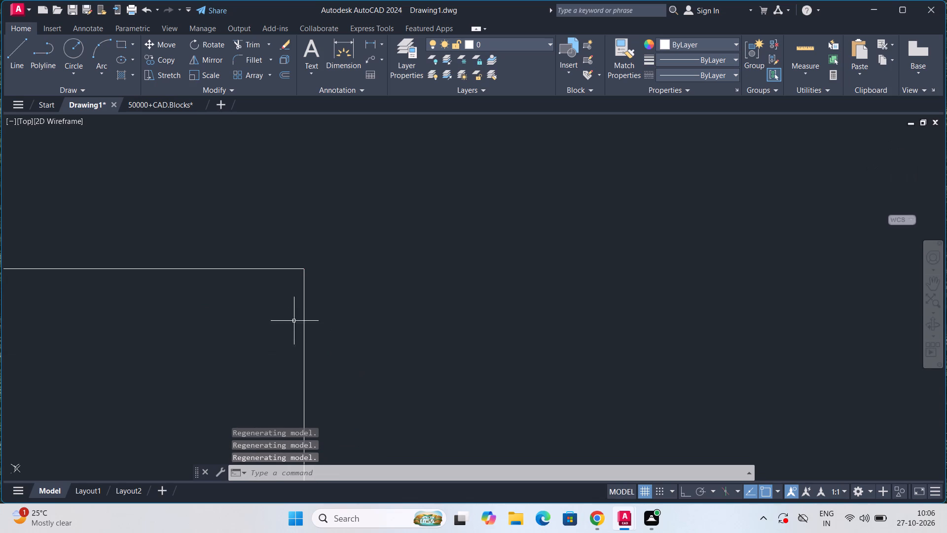
scroll(319, 307, down, 4)
scroll(319, 307, up, 4)
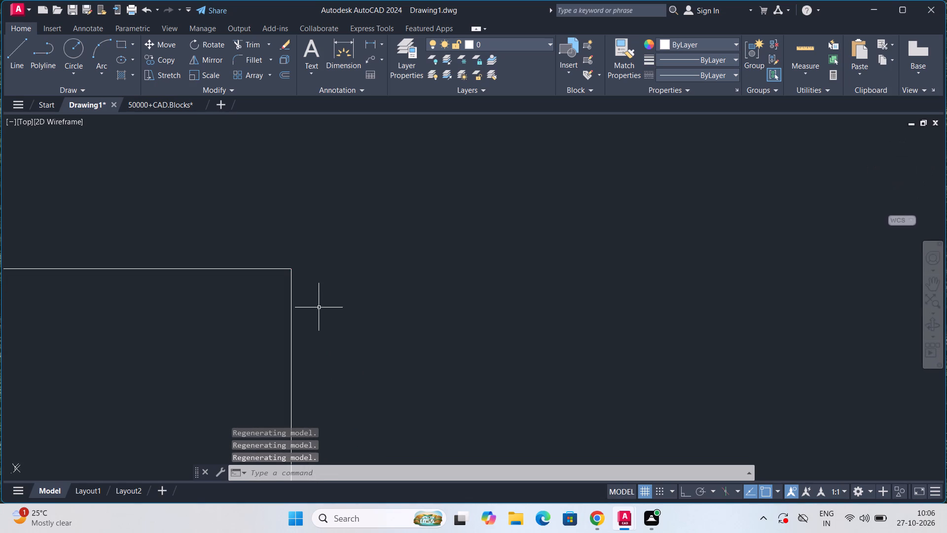
scroll(319, 307, up, 1)
scroll(319, 307, down, 12)
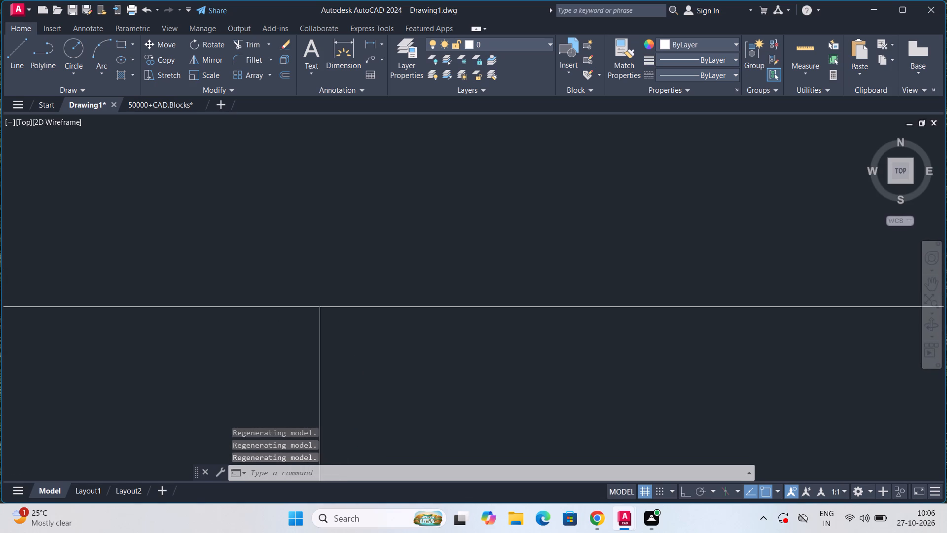
scroll(319, 307, down, 20)
scroll(319, 307, down, 4)
scroll(319, 306, up, 1)
scroll(319, 306, down, 20)
scroll(319, 306, down, 1)
scroll(319, 306, up, 1)
scroll(319, 306, down, 2)
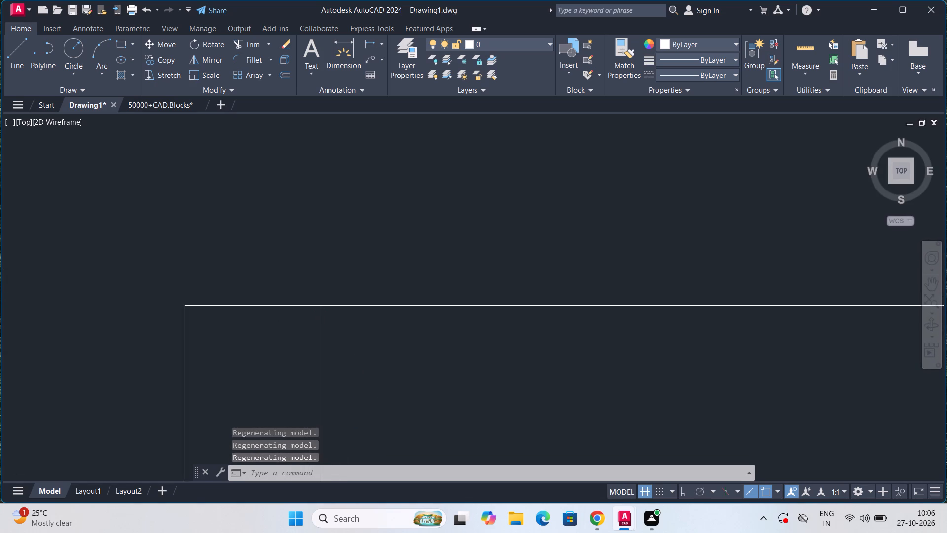
scroll(319, 306, down, 20)
scroll(319, 306, down, 1)
scroll(322, 305, up, 1)
scroll(322, 305, down, 4)
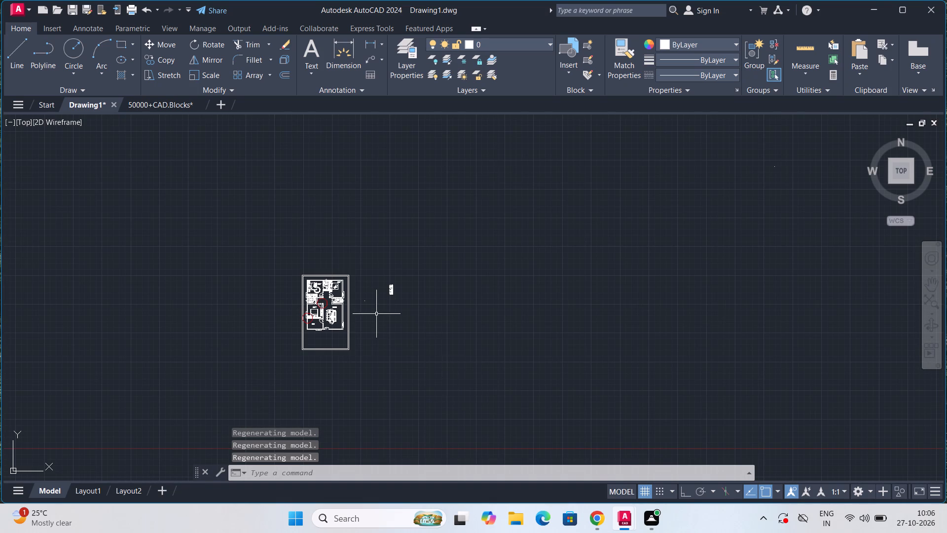
Move the G BEDROOM's door D1 with its frame slightly so its jamb corner meets the adjoining wall corner.
scroll(376, 314, up, 6)
scroll(307, 331, down, 5)
scroll(288, 327, up, 1)
middle_drag(288, 327, 413, 329)
scroll(334, 329, up, 3)
middle_drag(306, 324, 404, 313)
scroll(313, 341, up, 2)
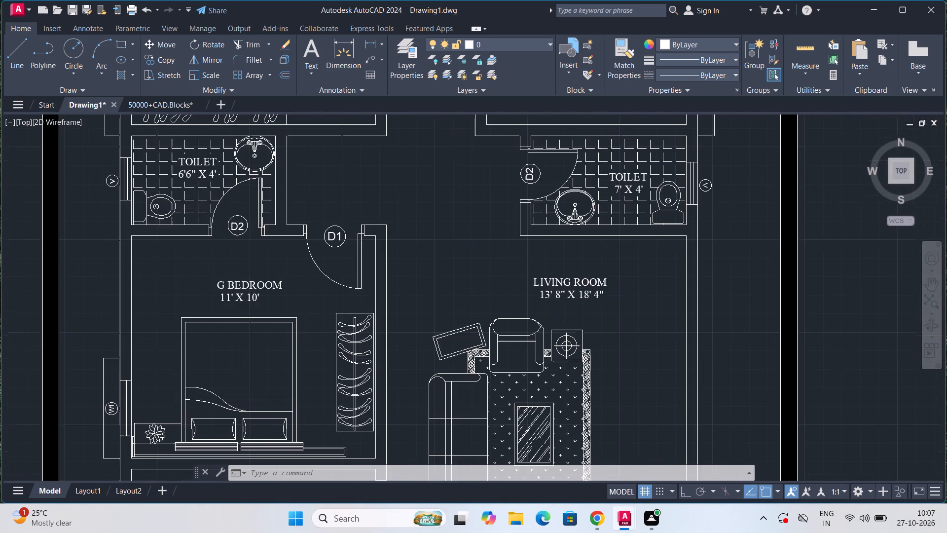
scroll(378, 186, up, 2)
middle_drag(380, 199, 369, 274)
click(393, 186)
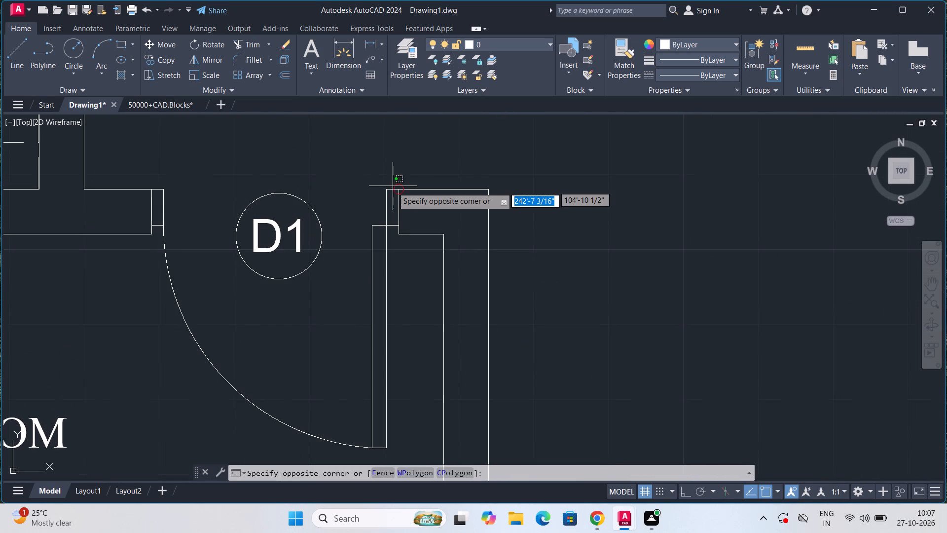
click(393, 190)
scroll(393, 190, up, 5)
key(m)
key(Return)
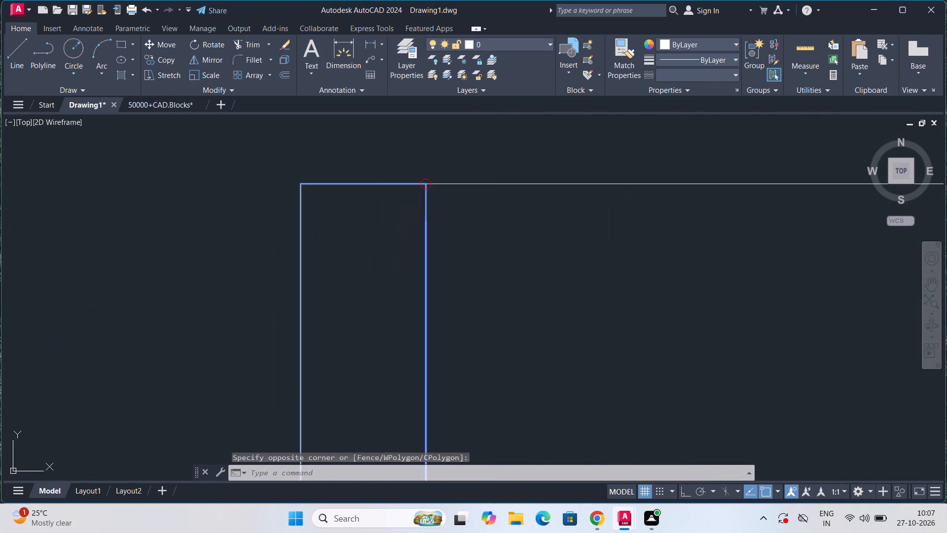
scroll(393, 195, up, 4)
middle_drag(402, 195, 324, 265)
click(510, 193)
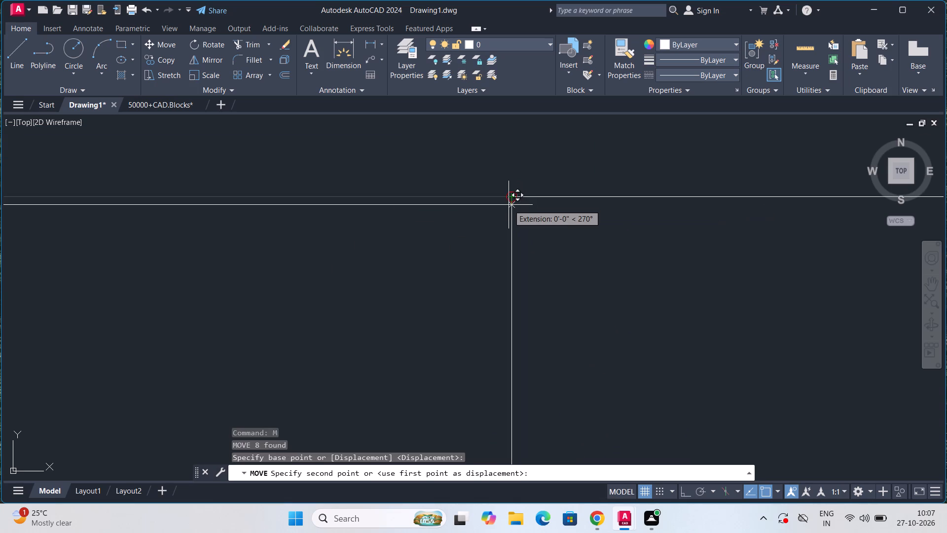
scroll(509, 205, up, 2)
click(510, 183)
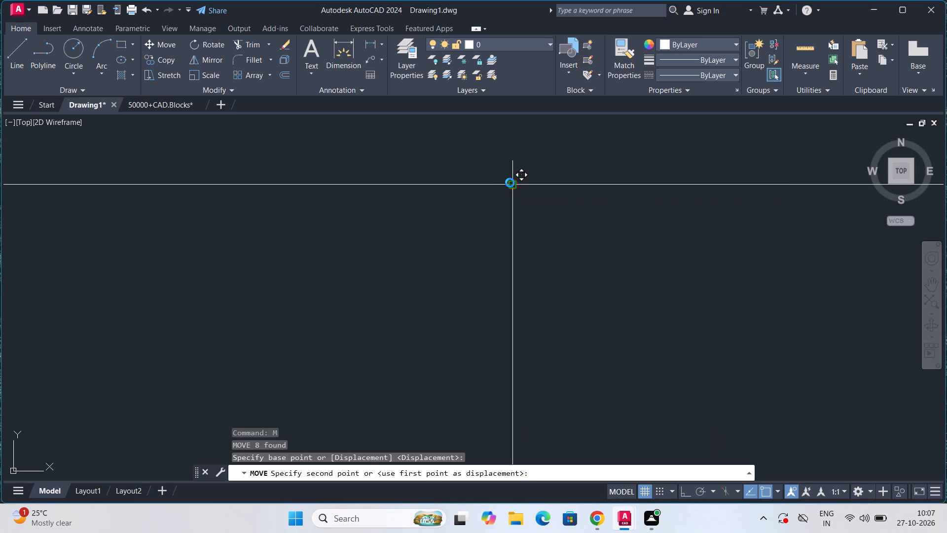
scroll(508, 193, down, 7)
middle_drag(447, 277, 451, 274)
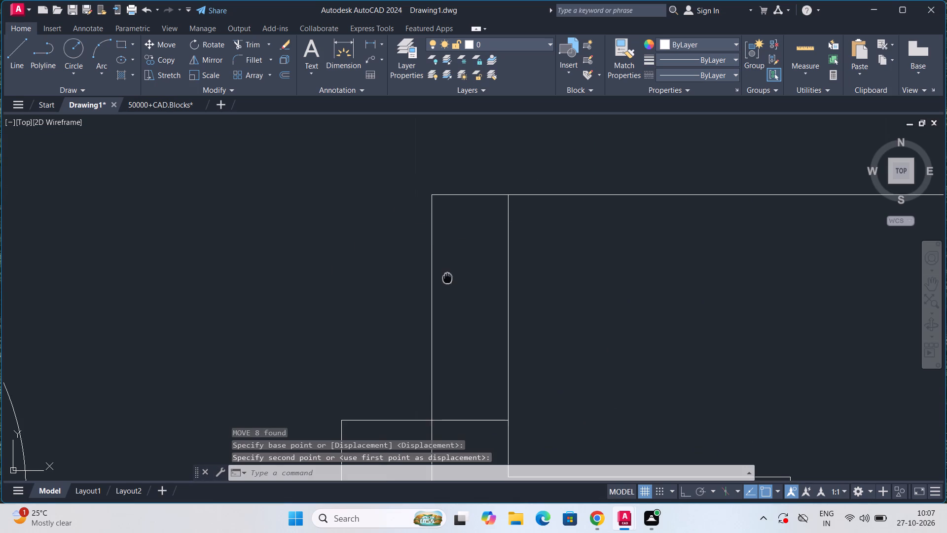
Look over the floor plan's bedrooms, toilets, living room and kitchen to check which room is still unfurnished.
middle_drag(451, 274, 454, 271)
scroll(454, 271, down, 6)
middle_drag(408, 317, 530, 176)
scroll(530, 176, down, 4)
scroll(475, 269, up, 5)
scroll(442, 249, down, 6)
middle_drag(485, 206, 441, 340)
scroll(454, 275, up, 2)
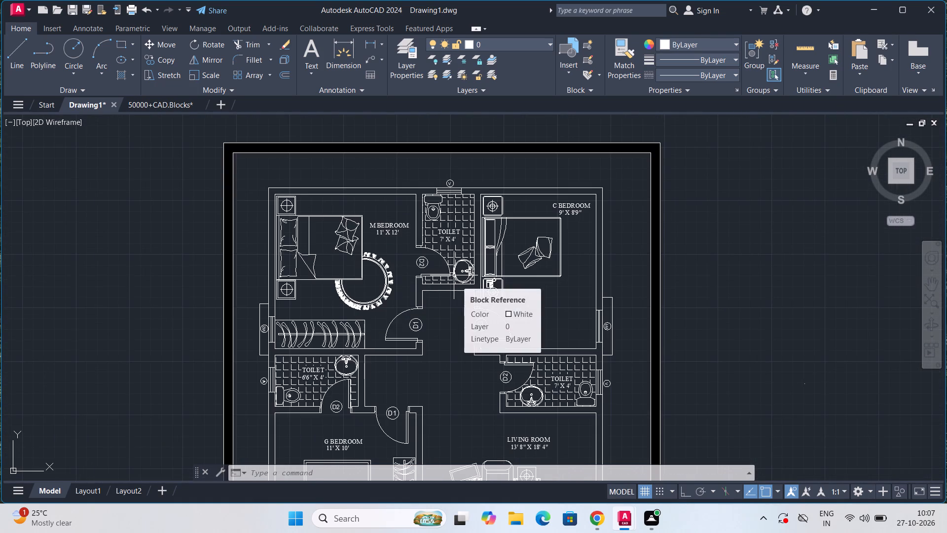
scroll(454, 275, down, 1)
middle_drag(450, 311, 461, 228)
middle_drag(400, 335, 468, 206)
scroll(468, 206, up, 1)
scroll(454, 280, up, 1)
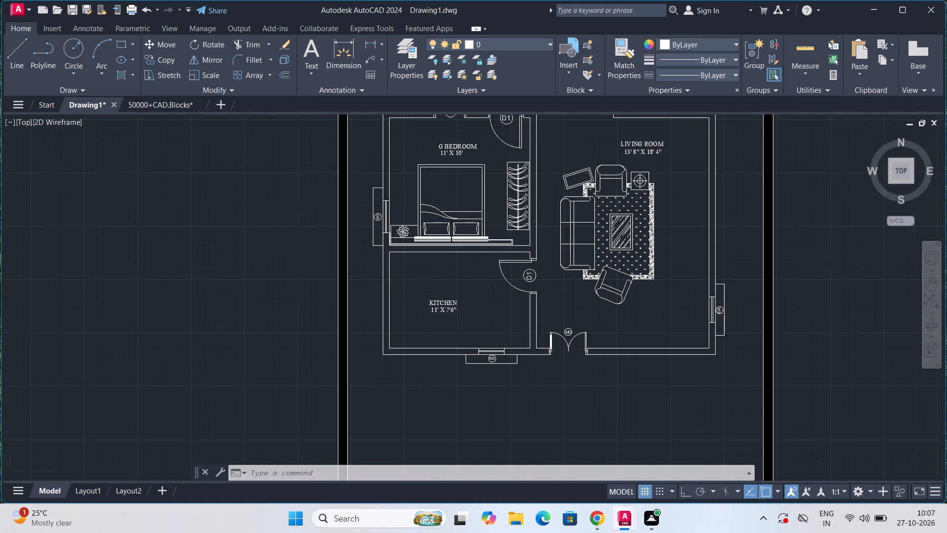
scroll(454, 280, up, 1)
scroll(454, 280, down, 3)
middle_drag(473, 233, 451, 304)
scroll(411, 262, up, 1)
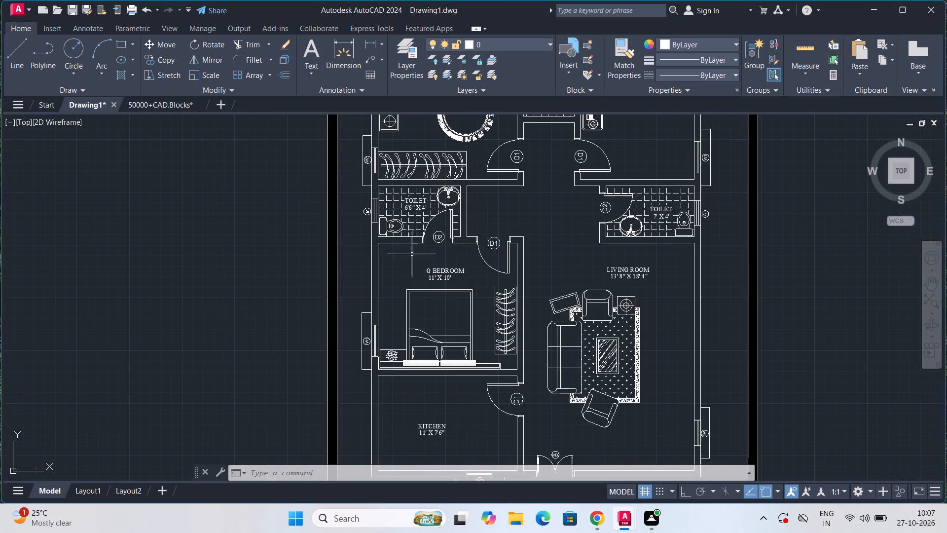
scroll(412, 253, up, 1)
scroll(412, 253, down, 2)
middle_drag(410, 293, 442, 226)
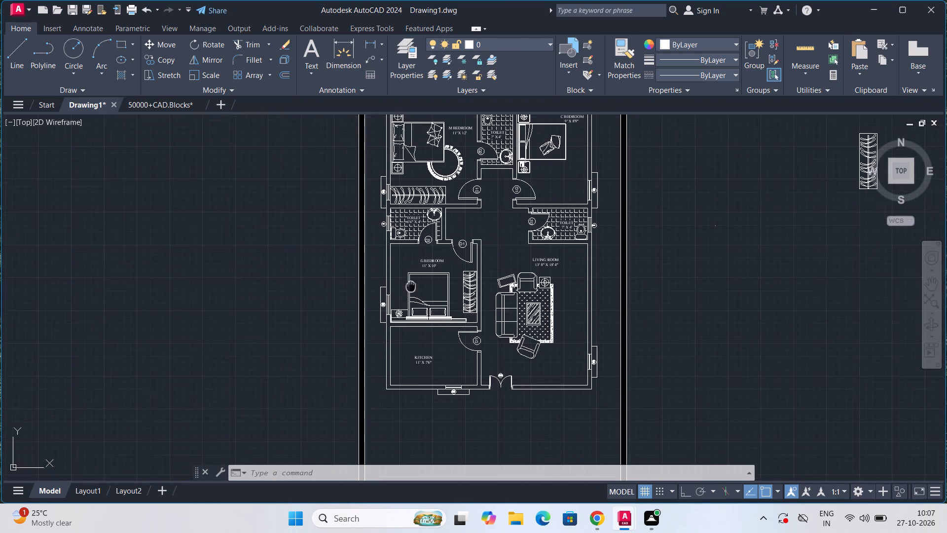
Move the KITCHEN 11' X 7'6" label north-east so it sits centred near the kitchen's north wall.
middle_drag(442, 226, 443, 224)
scroll(437, 264, up, 4)
middle_drag(448, 252, 473, 130)
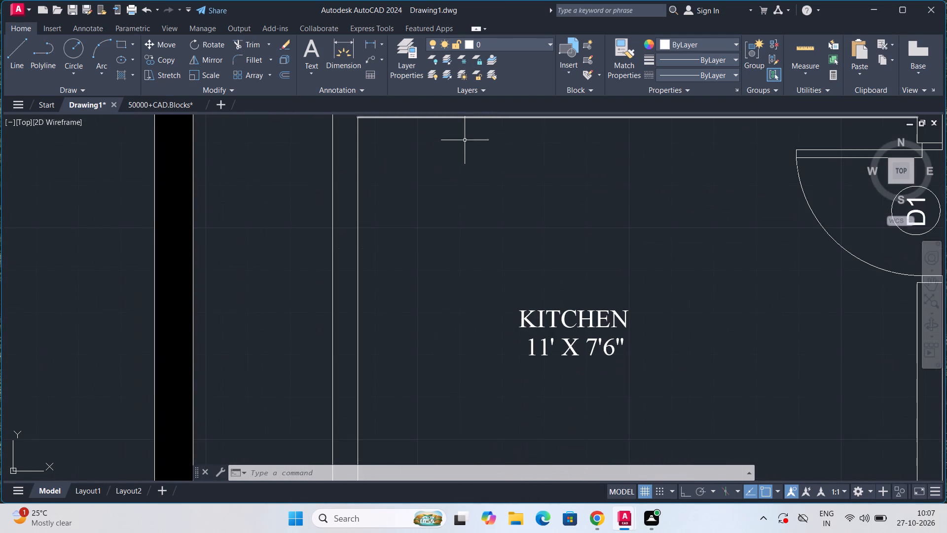
scroll(549, 269, down, 1)
middle_drag(582, 317, 523, 227)
click(519, 220)
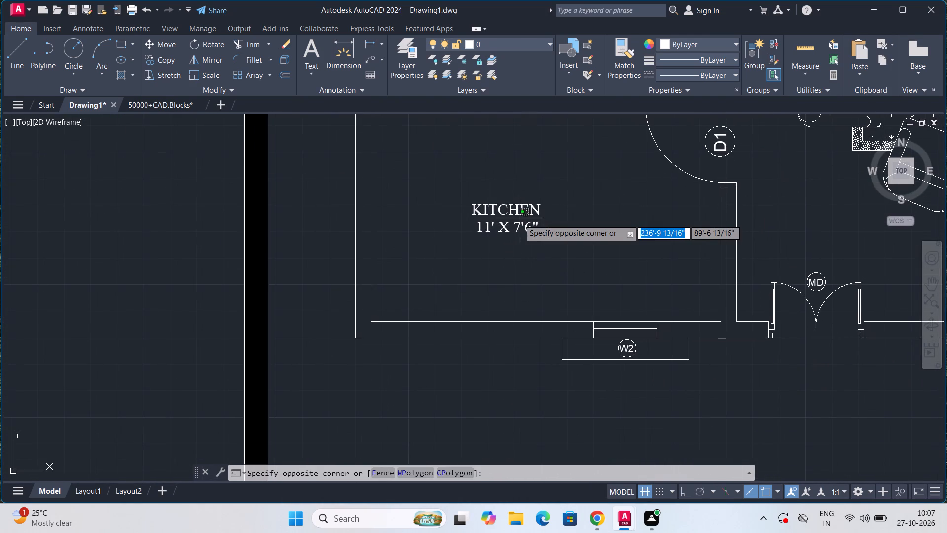
click(520, 210)
click(520, 210)
key(m)
key(Return)
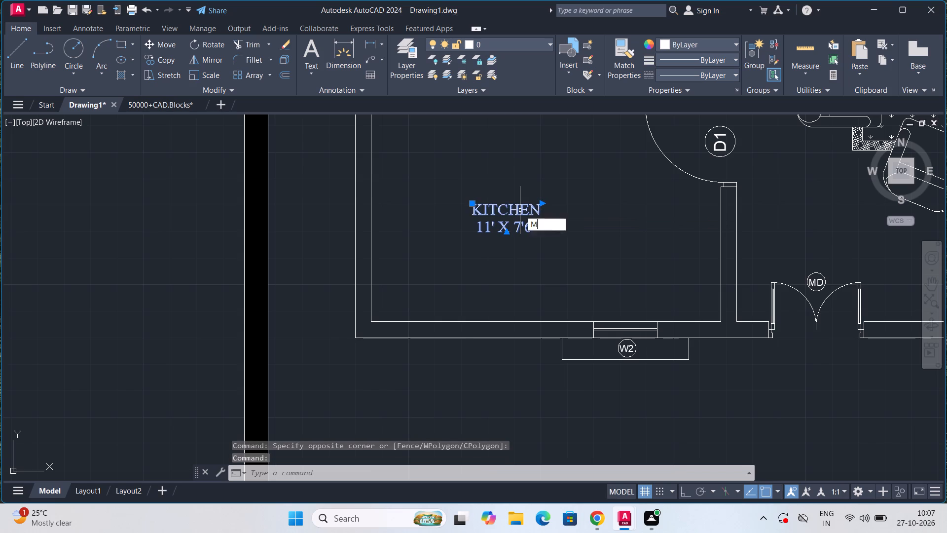
click(520, 210)
middle_drag(517, 217, 457, 306)
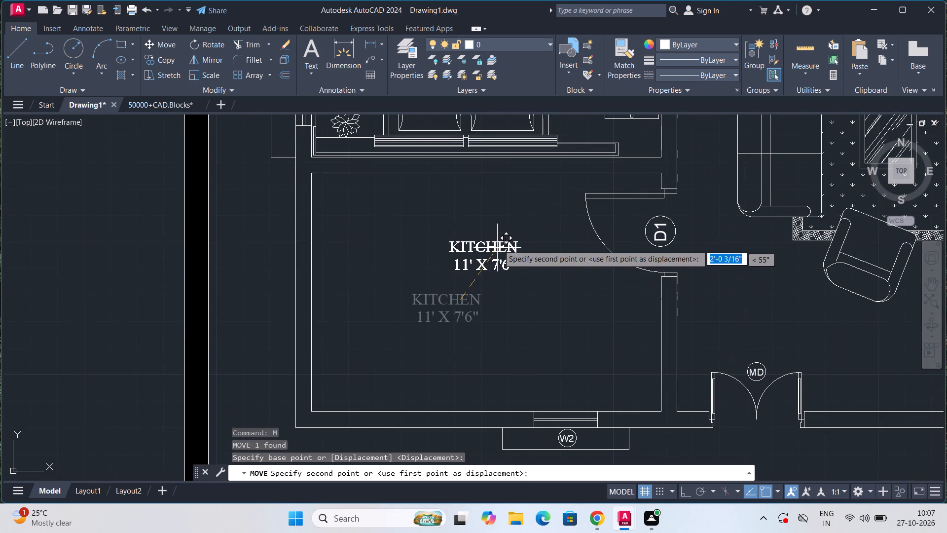
click(504, 227)
scroll(505, 232, down, 1)
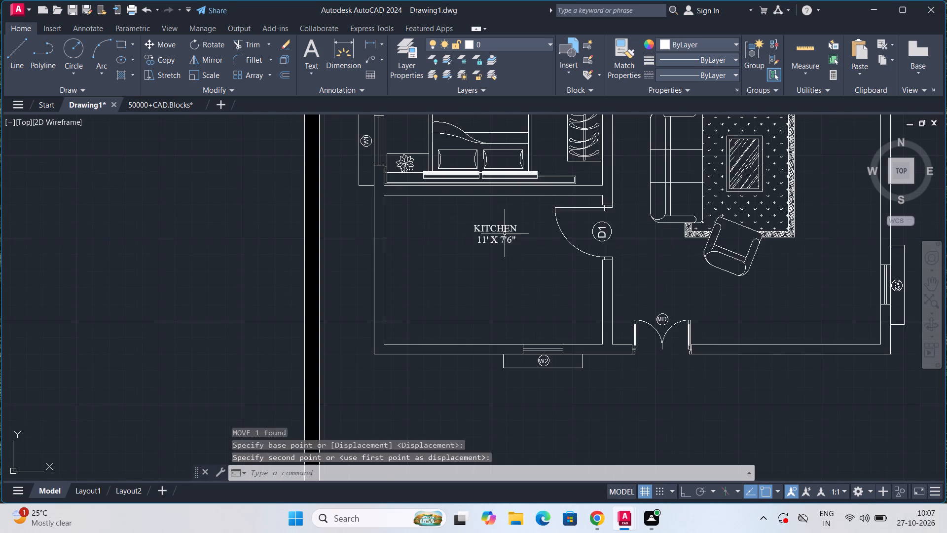
Offset the inner line of the kitchen's west wall 2' east into the room.
scroll(504, 236, down, 1)
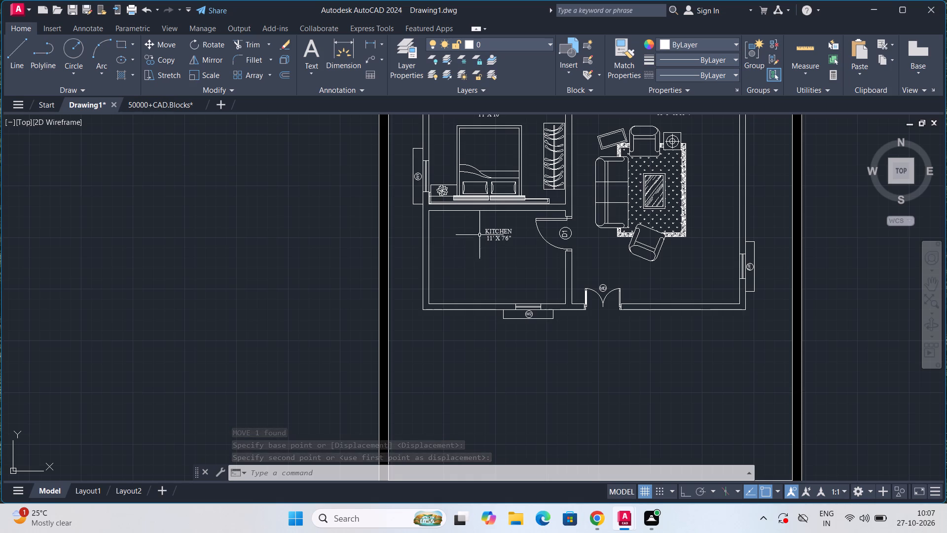
scroll(514, 228, up, 3)
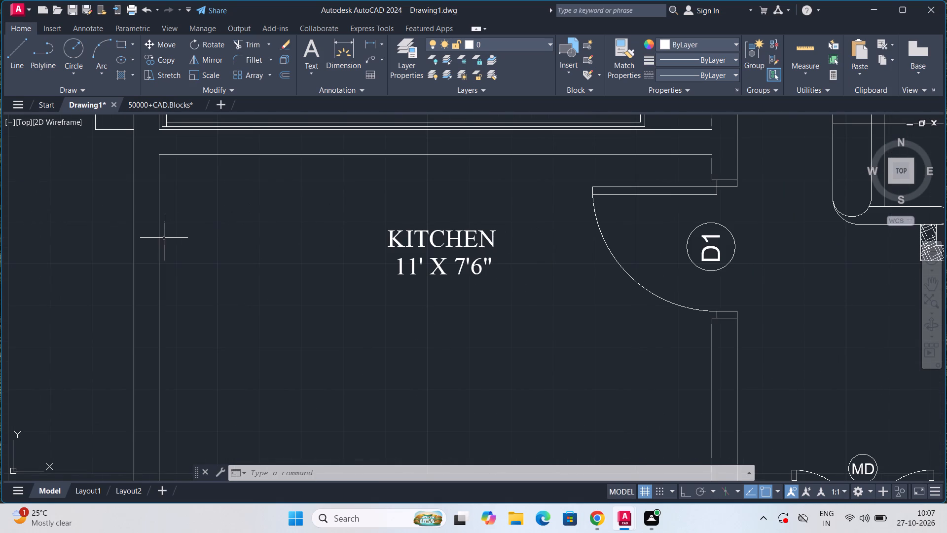
click(158, 240)
text(OFF)
key(Return)
click(158, 240)
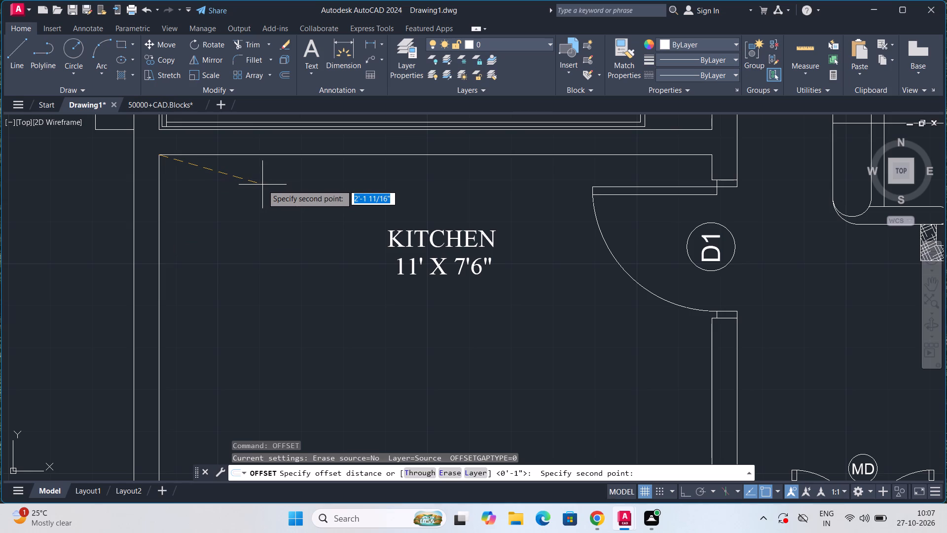
key(2)
key(apostrophe)
key(Return)
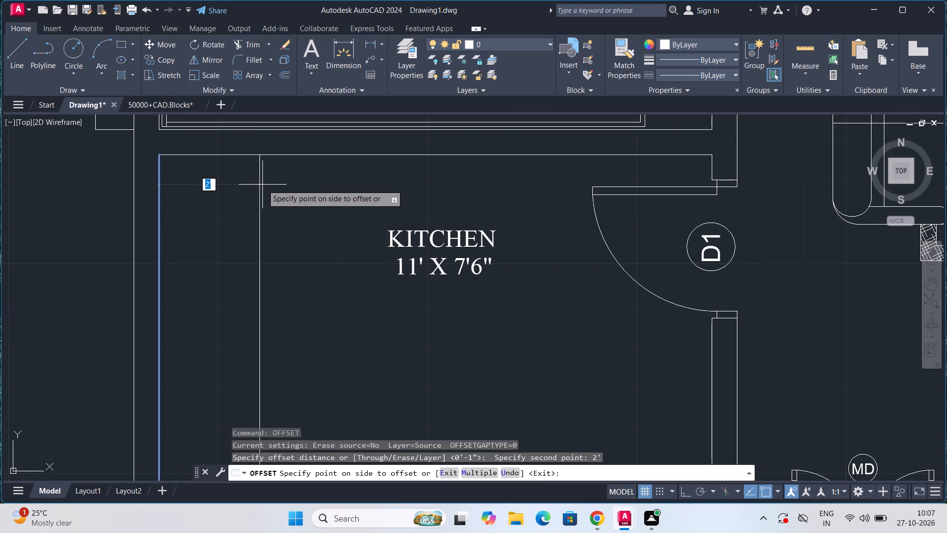
click(262, 185)
Offset the inner line of the kitchen's south wall 2' north into the room.
scroll(262, 185, down, 2)
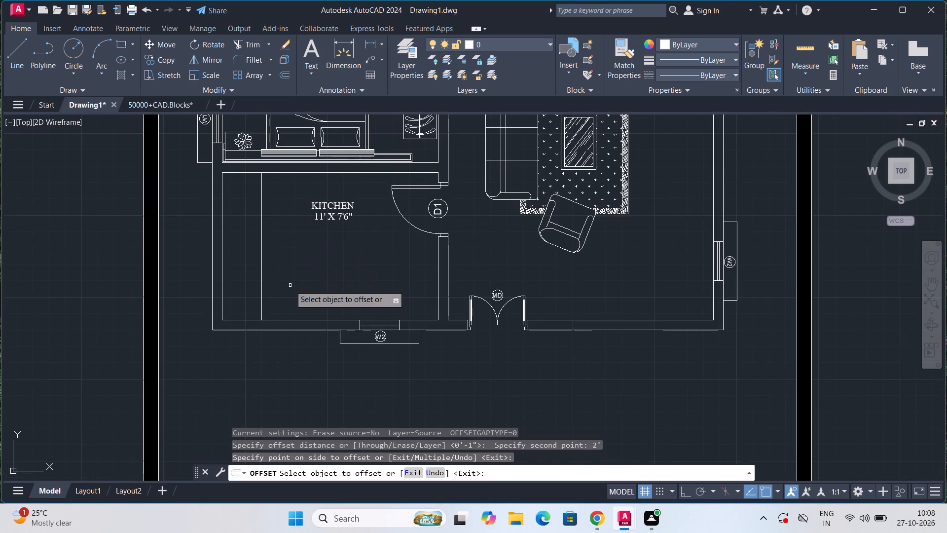
middle_drag(290, 285, 307, 227)
scroll(308, 233, up, 2)
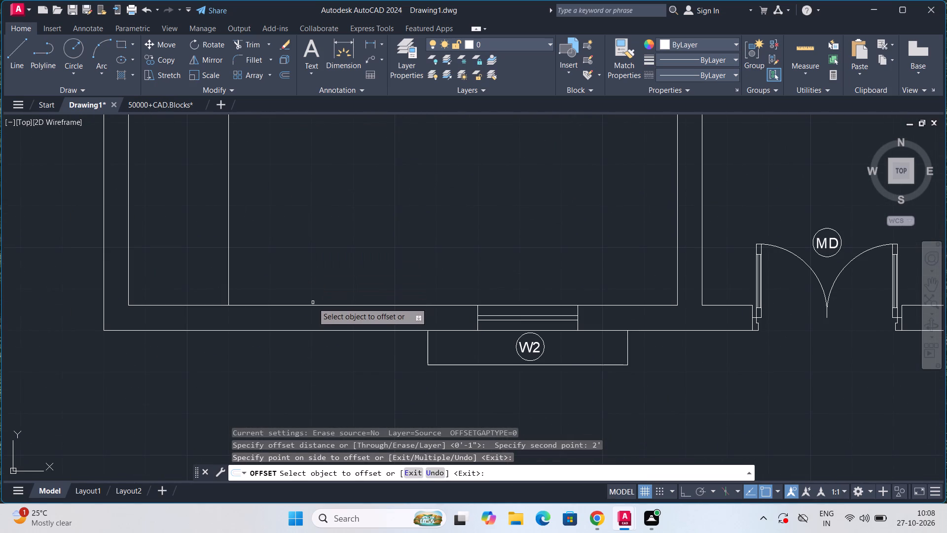
click(311, 307)
click(361, 220)
scroll(361, 220, down, 1)
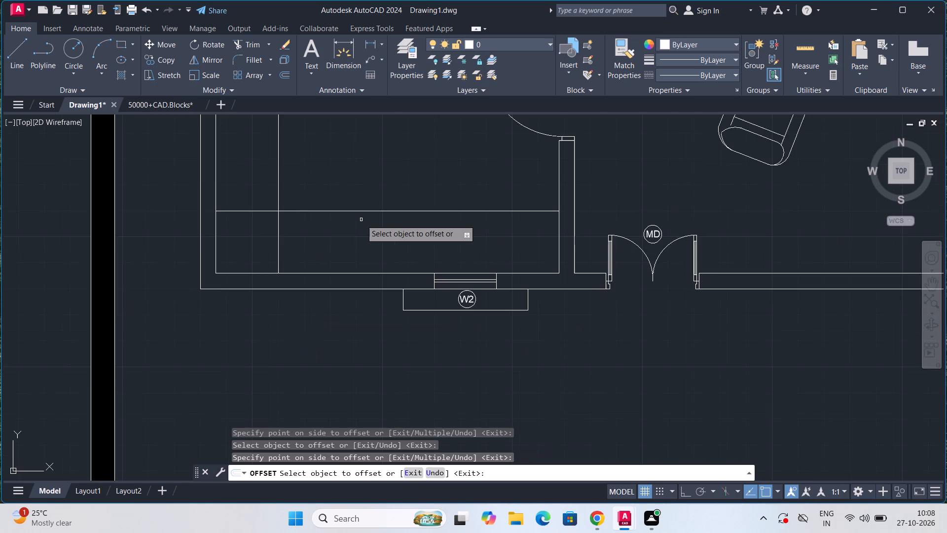
middle_drag(362, 222, 378, 308)
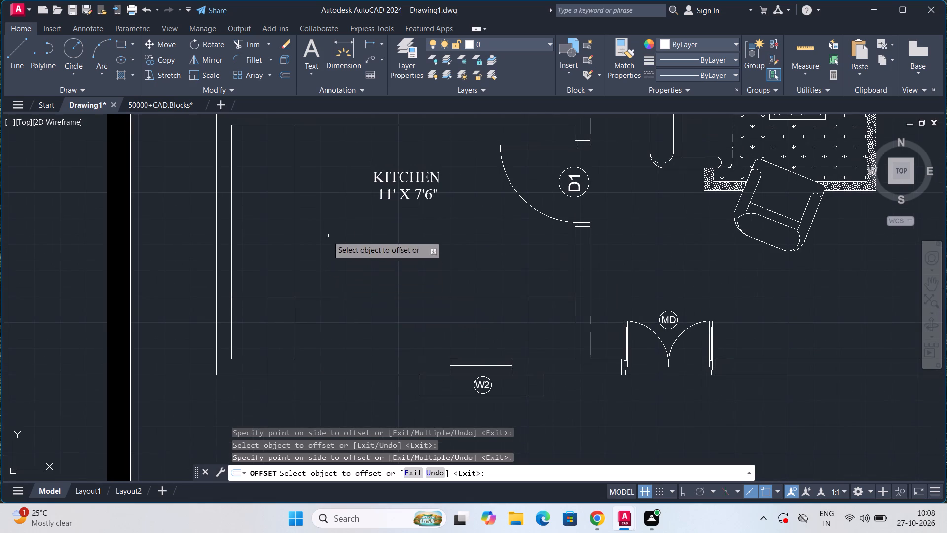
middle_drag(328, 236, 343, 303)
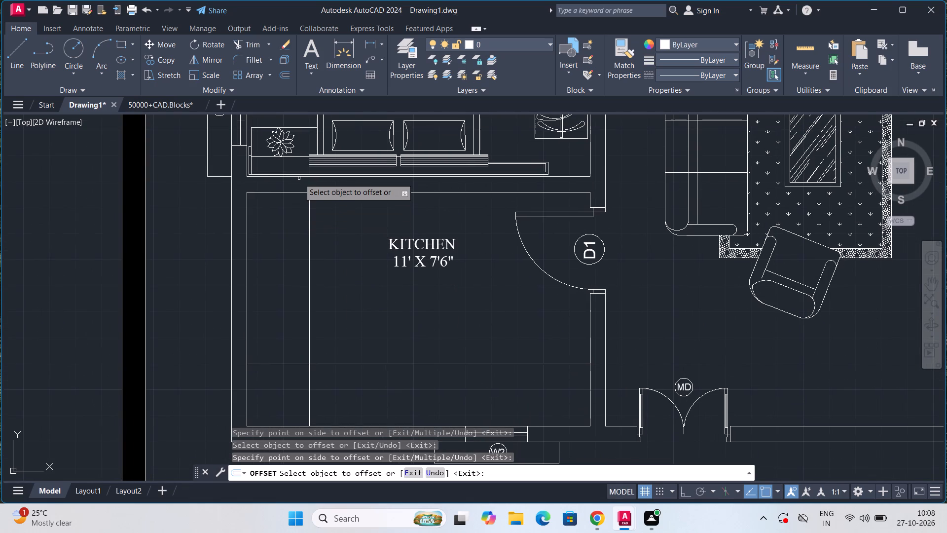
Offset the inner line of the kitchen's north wall 2' south into the room.
click(290, 191)
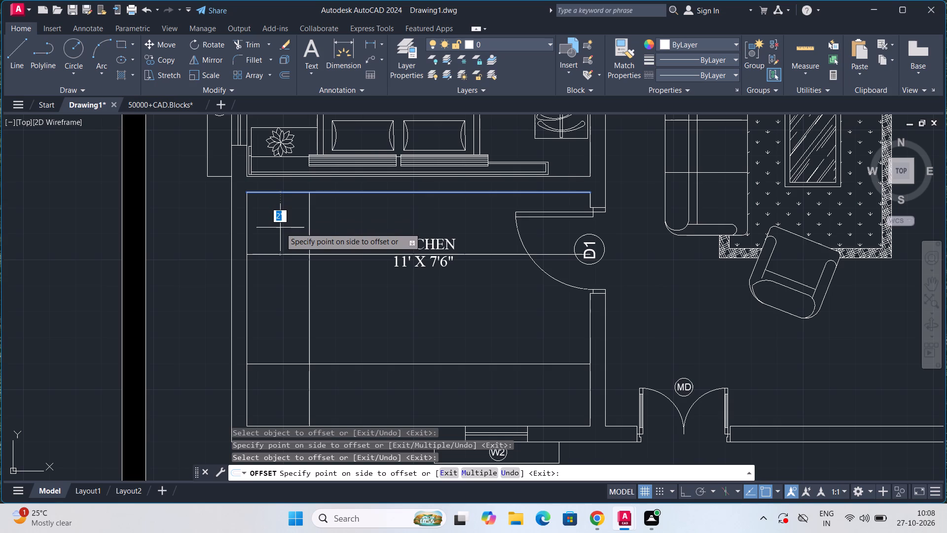
click(280, 228)
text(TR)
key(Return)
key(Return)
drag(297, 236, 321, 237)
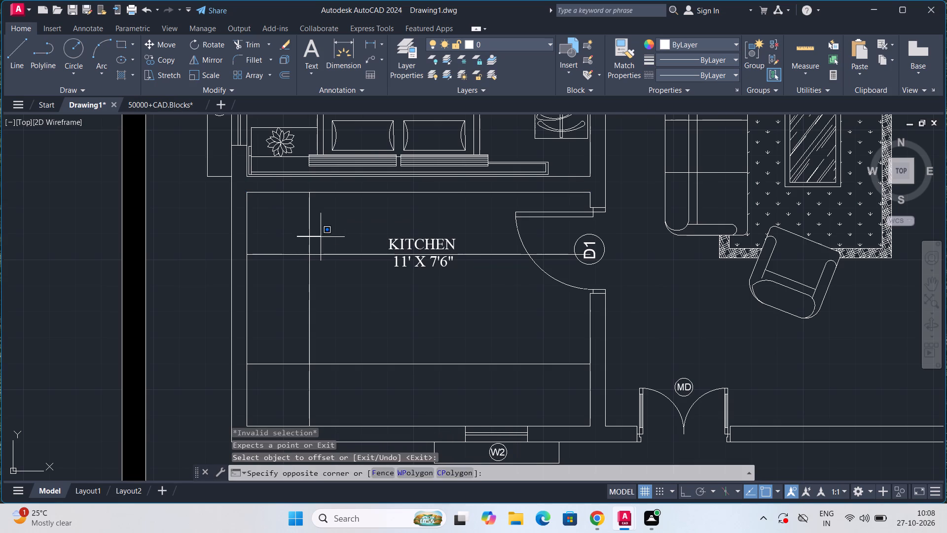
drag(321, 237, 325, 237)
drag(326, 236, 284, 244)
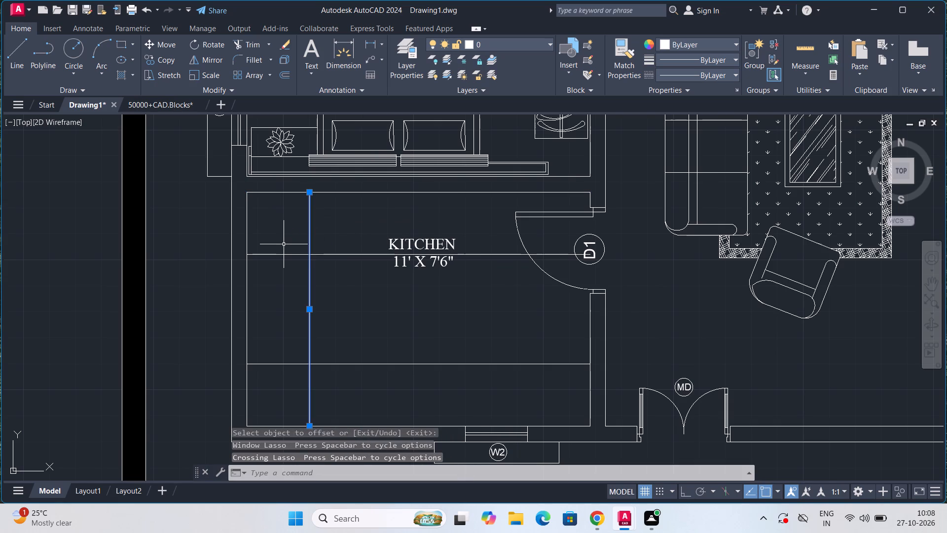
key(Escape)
Trim the west counter edge north of the new offset line, and all of that offset line east of the counter, including inside the D1 tag.
text(TR)
key(Return)
key(Return)
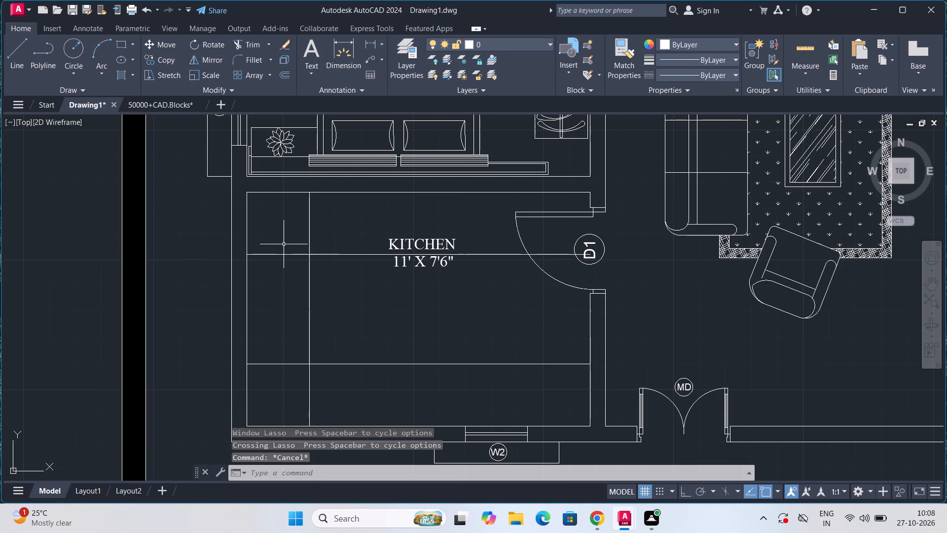
scroll(284, 244, up, 1)
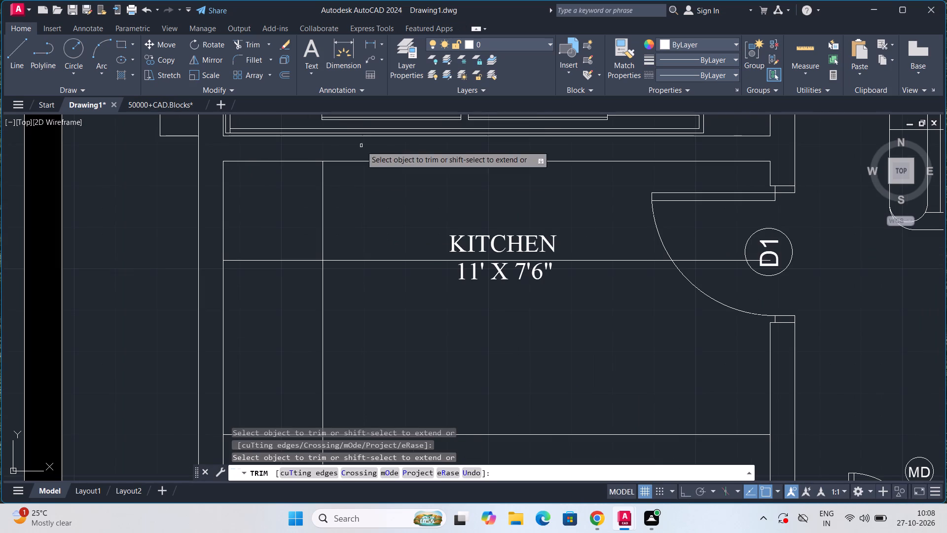
drag(337, 204, 295, 197)
scroll(295, 198, down, 1)
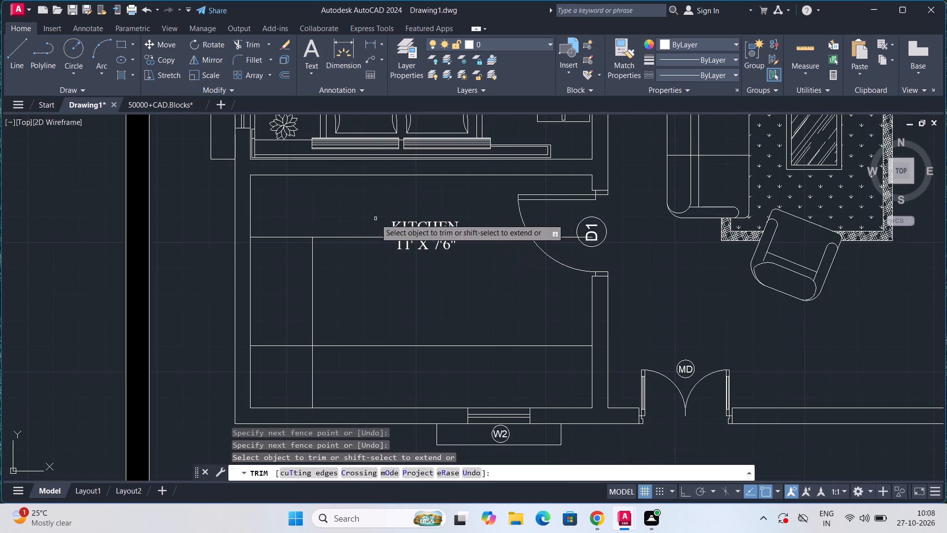
drag(375, 218, 374, 253)
drag(547, 241, 546, 227)
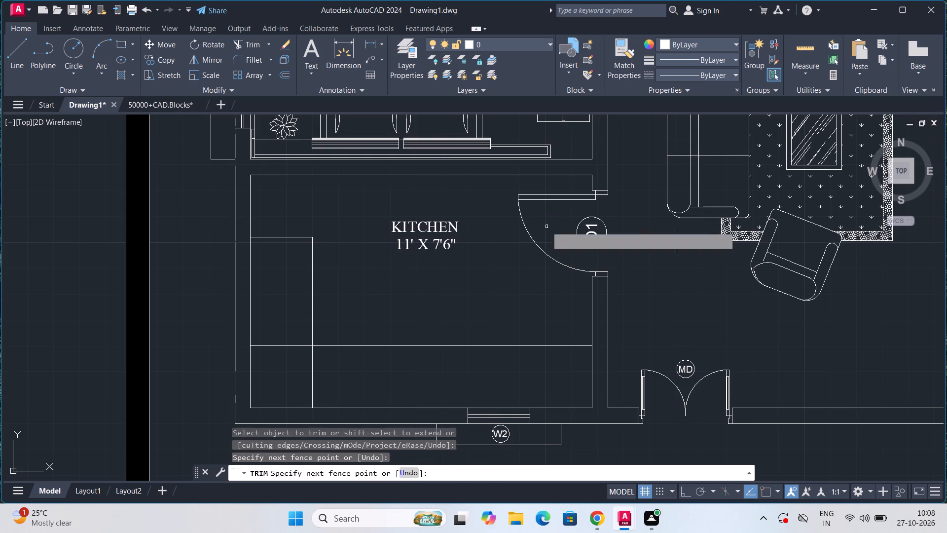
scroll(611, 256, up, 3)
middle_drag(558, 222, 572, 289)
scroll(553, 267, up, 2)
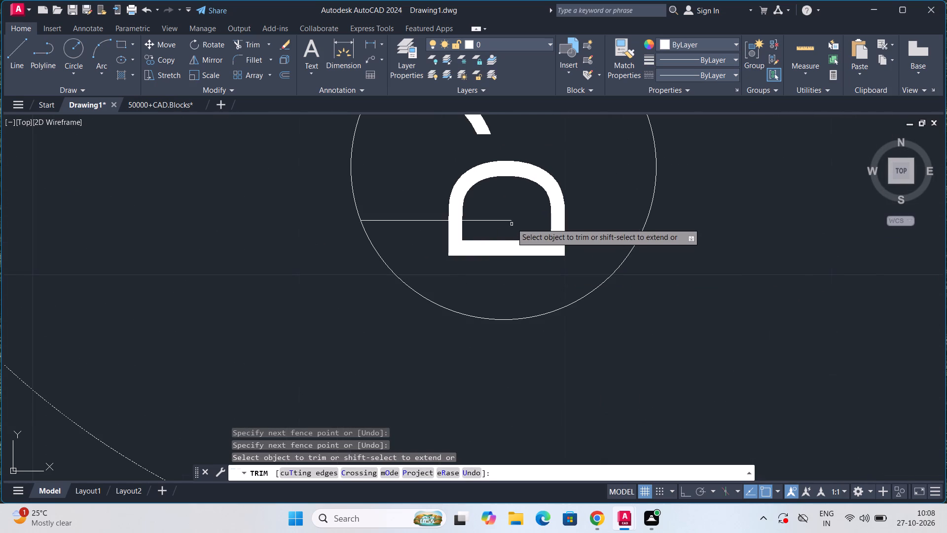
click(502, 220)
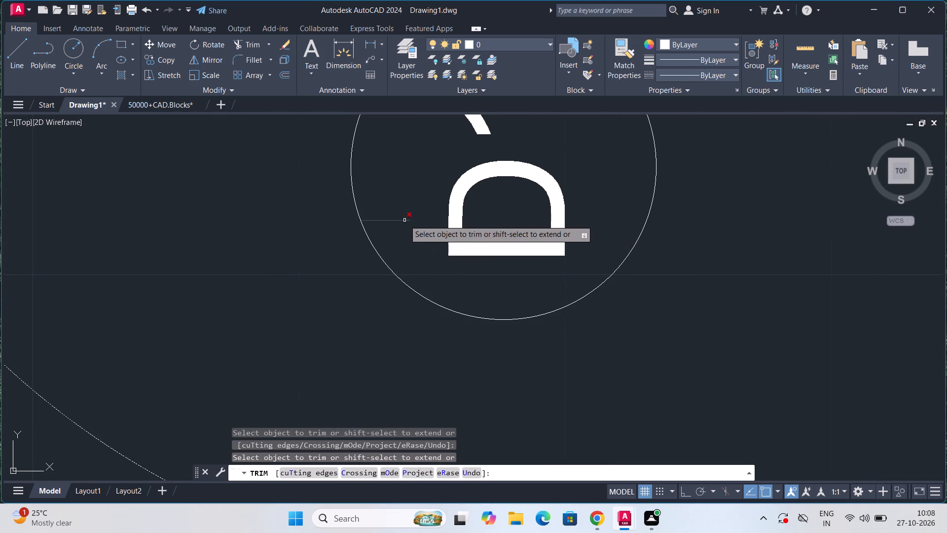
click(404, 220)
Trim the overlapping segments at the kitchen's southwest corner so the west and south counter edges meet in an L.
scroll(404, 220, down, 5)
middle_drag(384, 290, 422, 210)
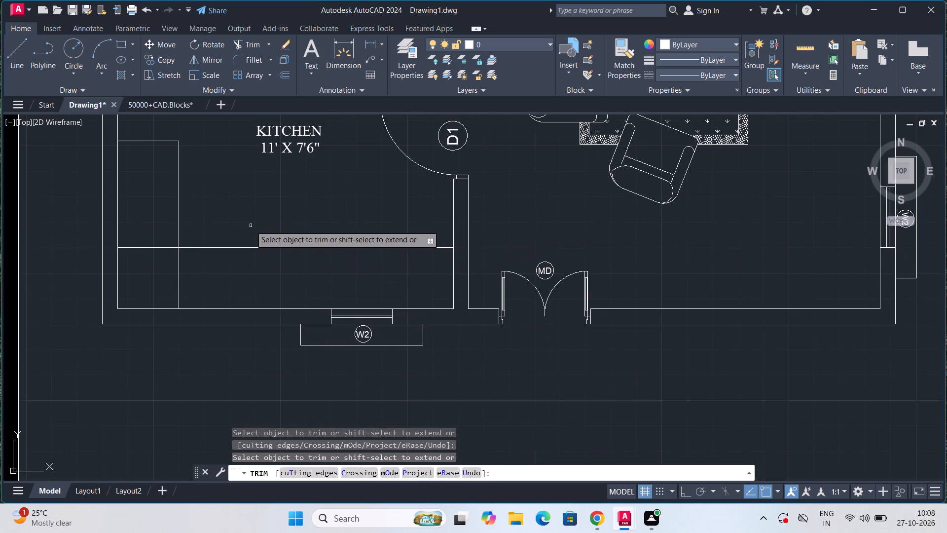
middle_drag(251, 225, 355, 192)
drag(272, 201, 296, 241)
scroll(296, 236, down, 2)
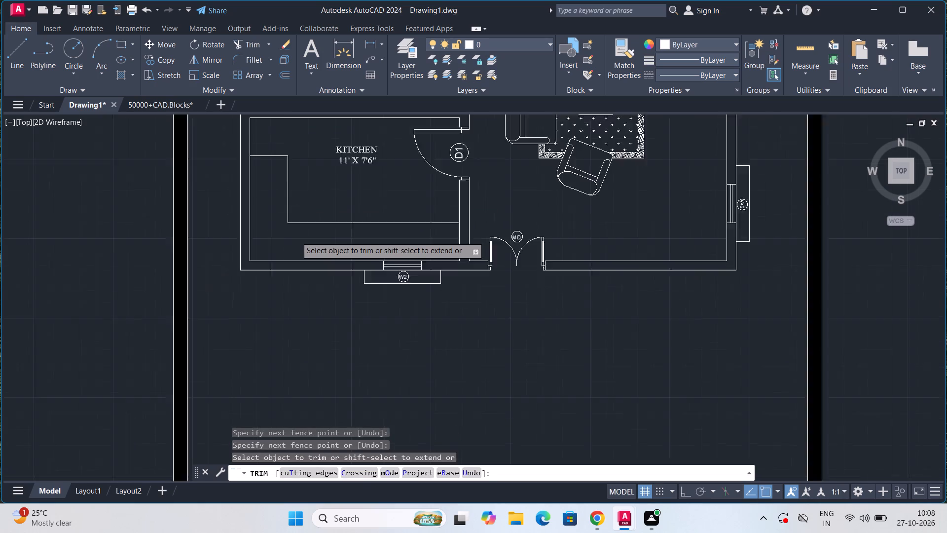
scroll(317, 238, up, 1)
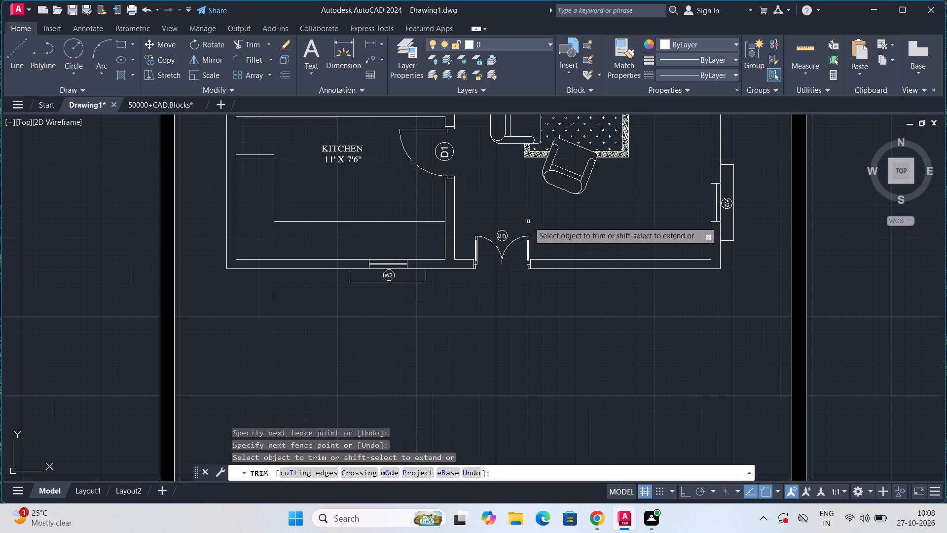
middle_drag(386, 258, 393, 246)
scroll(397, 242, up, 3)
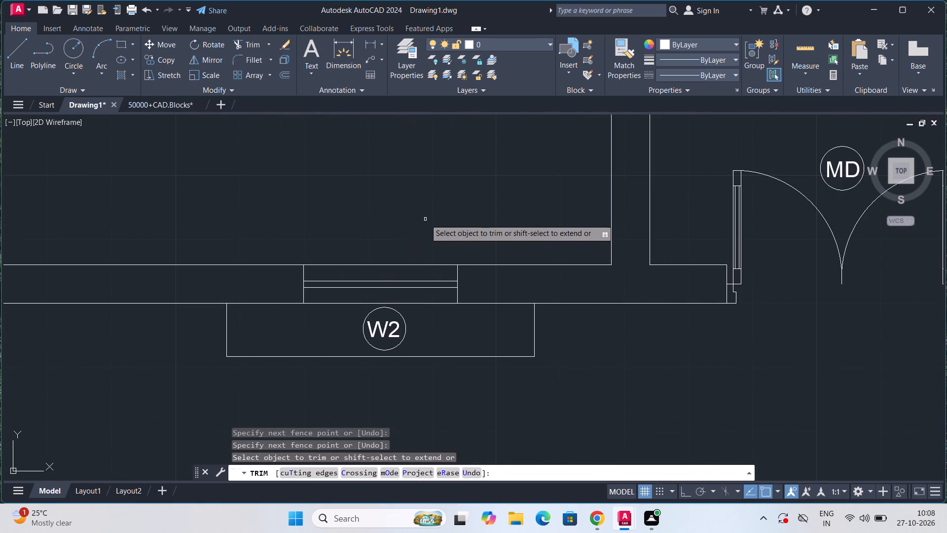
key(Escape)
key(Escape)
key(Escape)
key(Escape)
Offset the inner line of the kitchen's east wall 1' west into the room.
scroll(602, 215, down, 1)
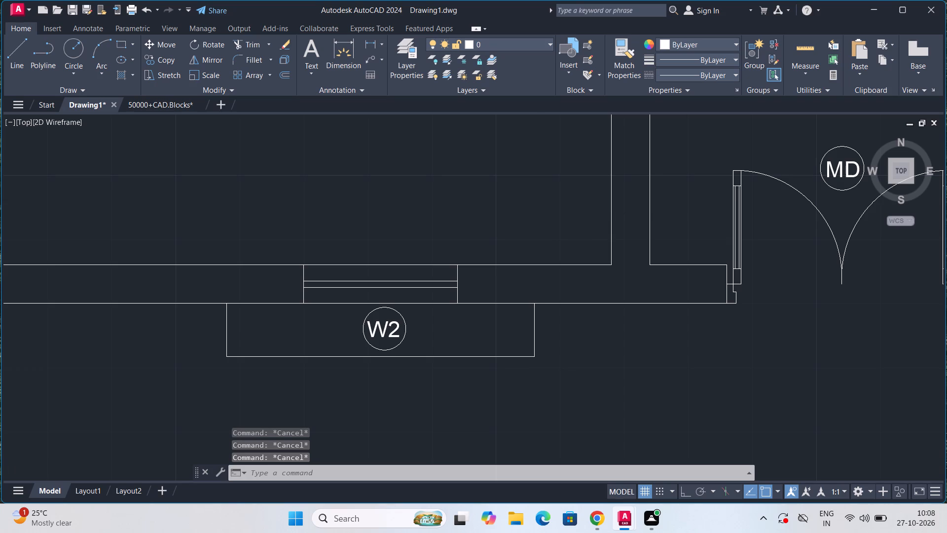
click(607, 211)
text(OFF)
key(Return)
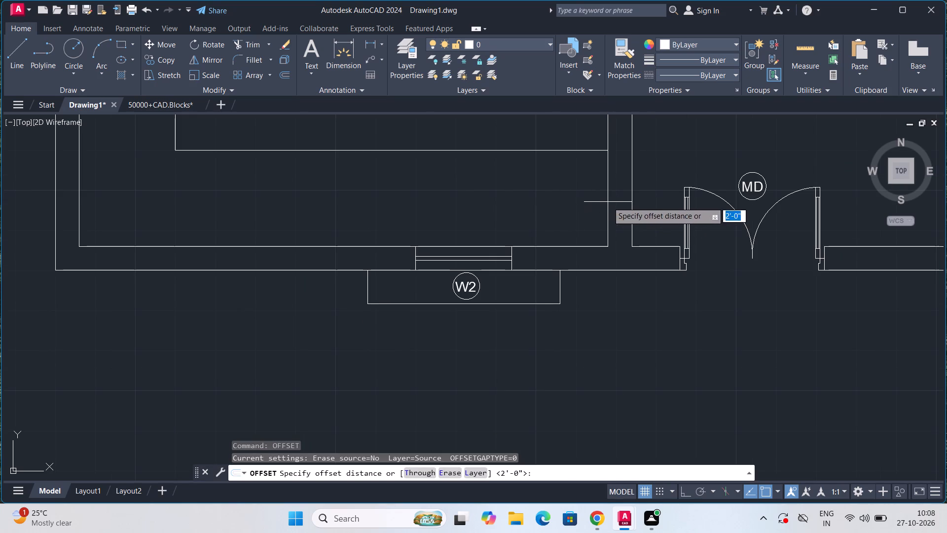
click(608, 202)
text(1')
key(Return)
click(503, 232)
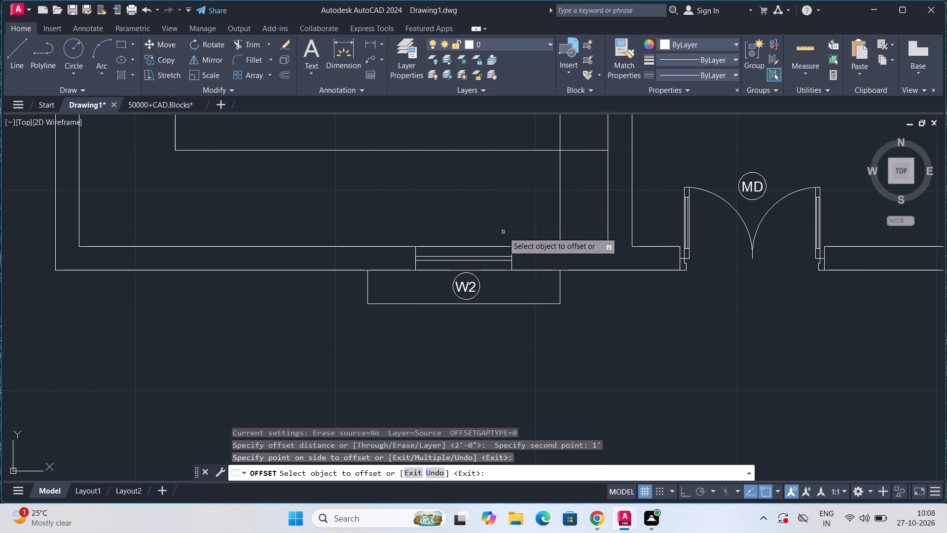
key(Escape)
Trim the south counter edge east of the new offset line, and the part of that offset line north of the counter.
middle_drag(596, 201, 575, 380)
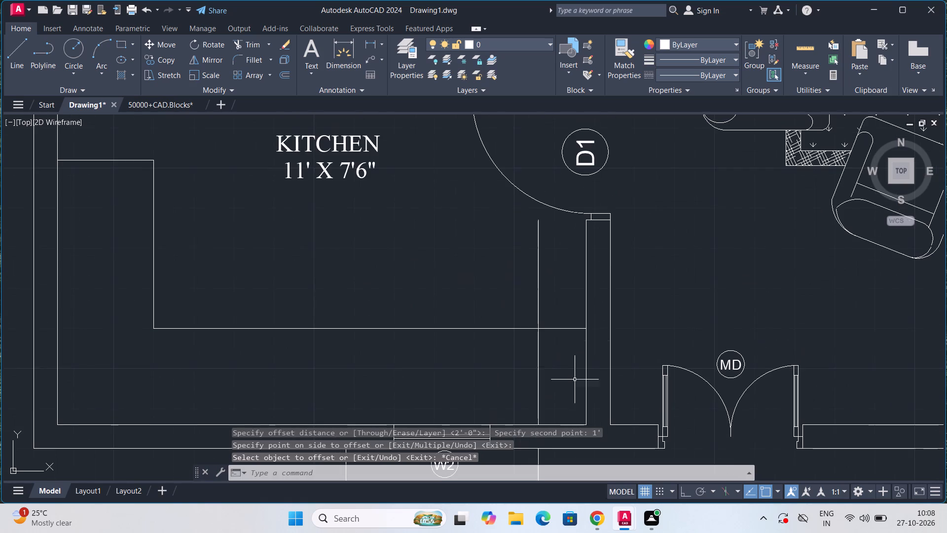
key(t)
key(r)
key(Return)
drag(567, 339, 567, 320)
drag(564, 312, 495, 295)
key(Escape)
Switch to the 50000+CAD.Blocks drawing and look through its block sheets eastward from W.C. to Conifers Elevation for kitchen fixtures.
scroll(495, 295, down, 3)
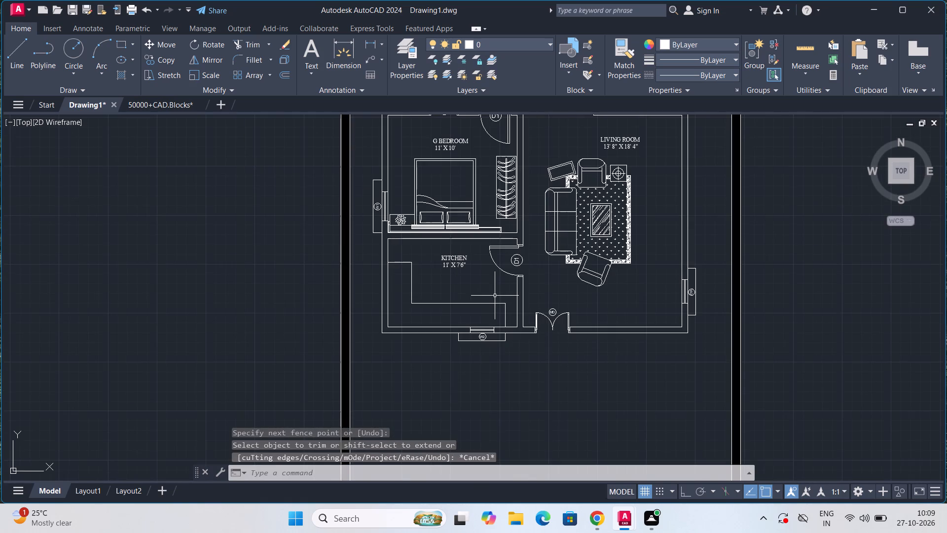
middle_drag(495, 295, 453, 398)
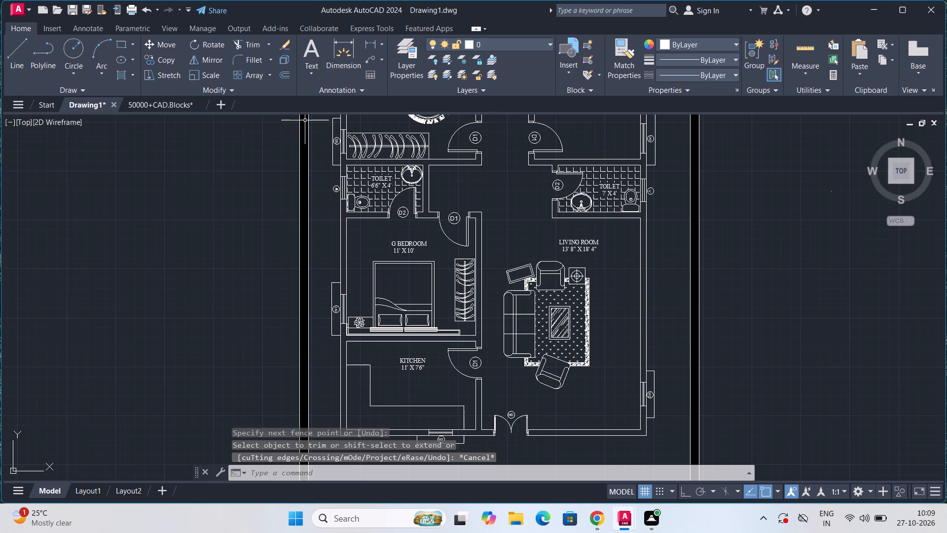
click(161, 103)
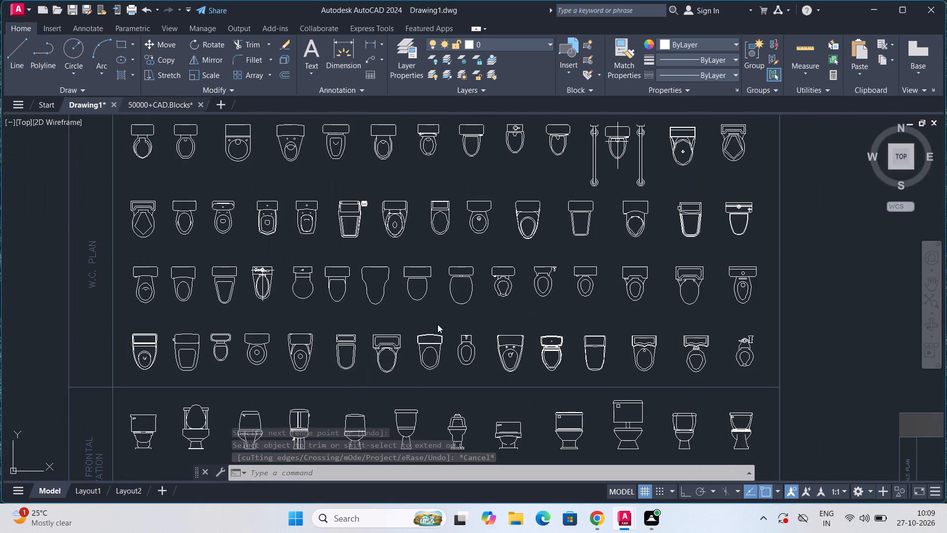
scroll(462, 318, down, 5)
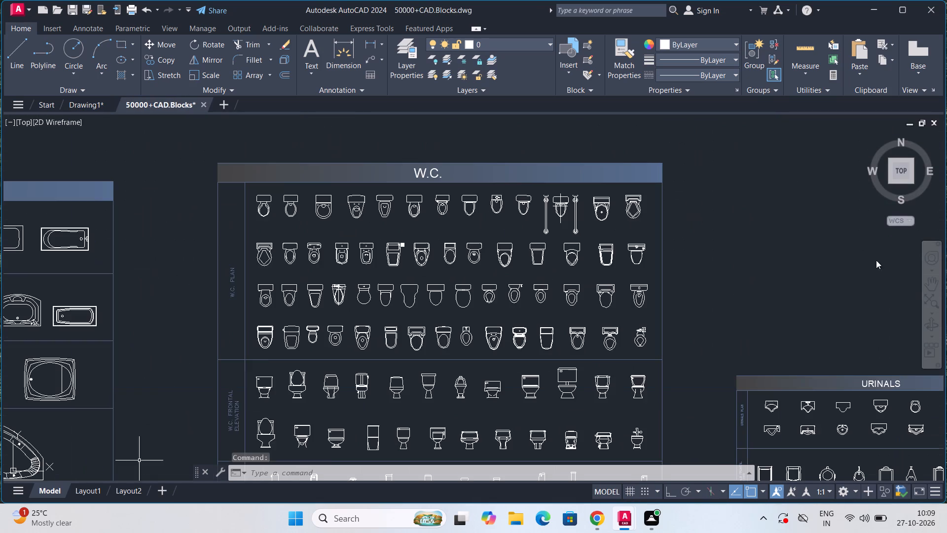
scroll(454, 326, down, 5)
scroll(633, 354, up, 3)
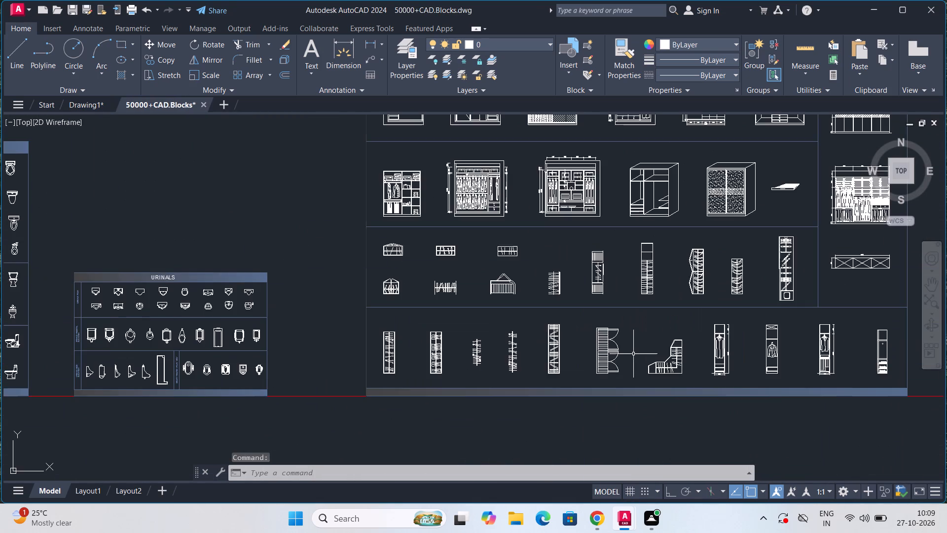
scroll(633, 354, down, 4)
middle_drag(744, 343, 549, 341)
scroll(549, 341, up, 3)
middle_drag(620, 336, 136, 338)
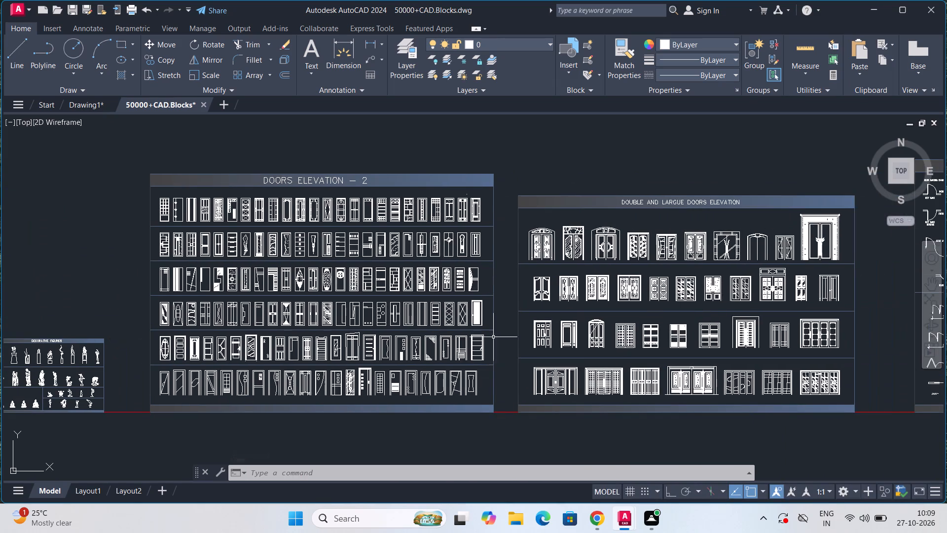
middle_drag(713, 321, 189, 303)
middle_drag(690, 301, 110, 313)
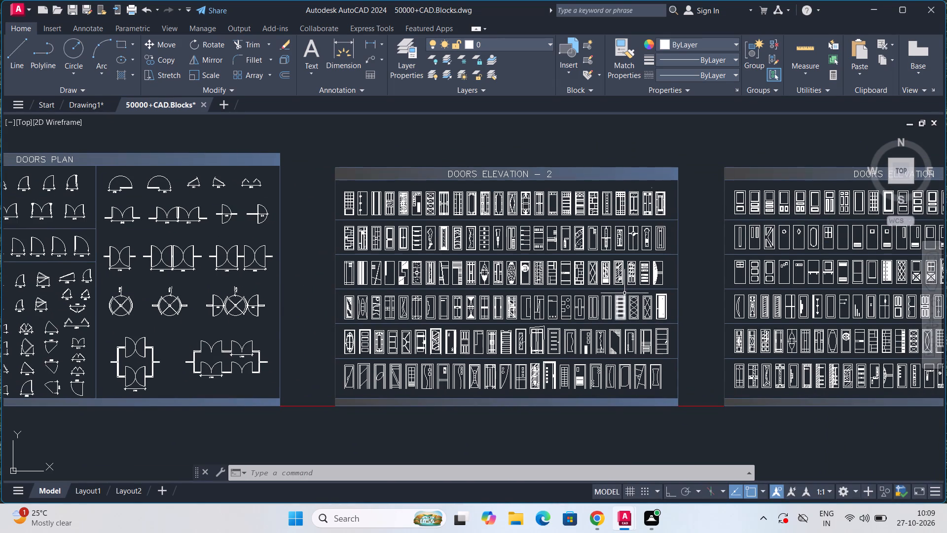
middle_drag(709, 289, 224, 301)
scroll(346, 306, up, 1)
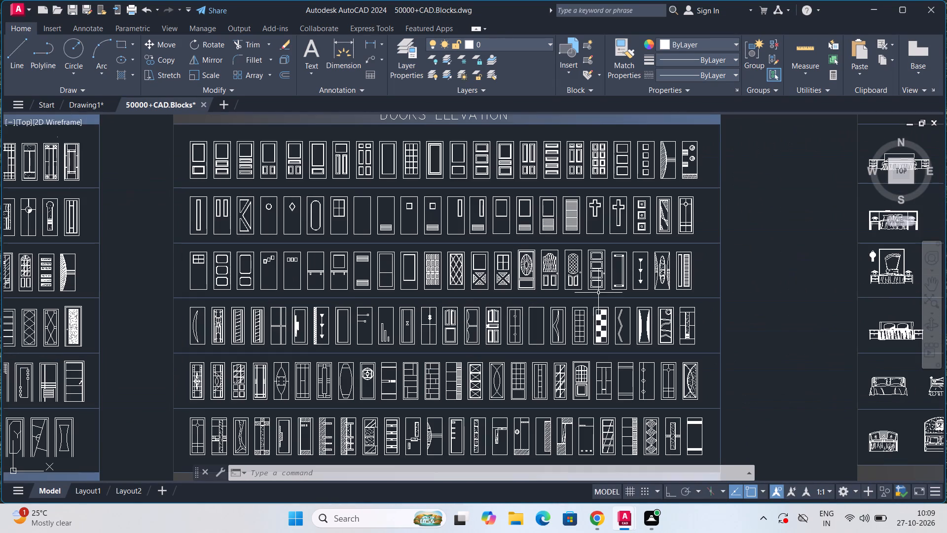
middle_drag(598, 292, 219, 306)
scroll(219, 306, down, 2)
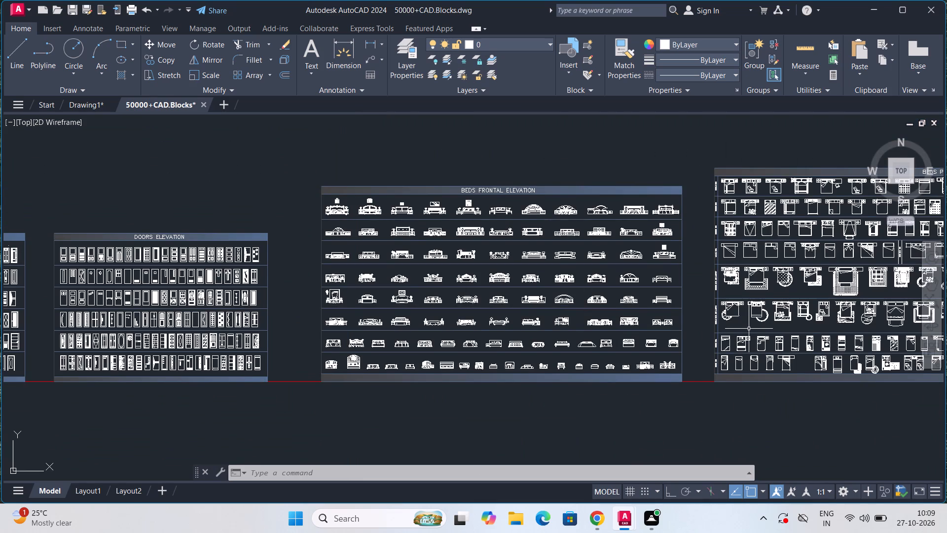
middle_drag(749, 327, 265, 351)
middle_drag(754, 313, 102, 343)
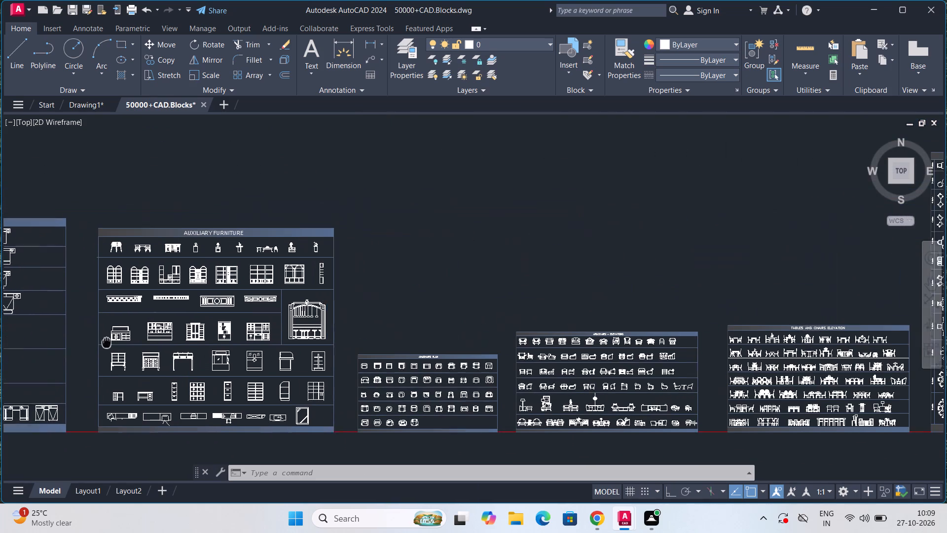
middle_drag(102, 343, 100, 344)
middle_drag(752, 381, 658, 353)
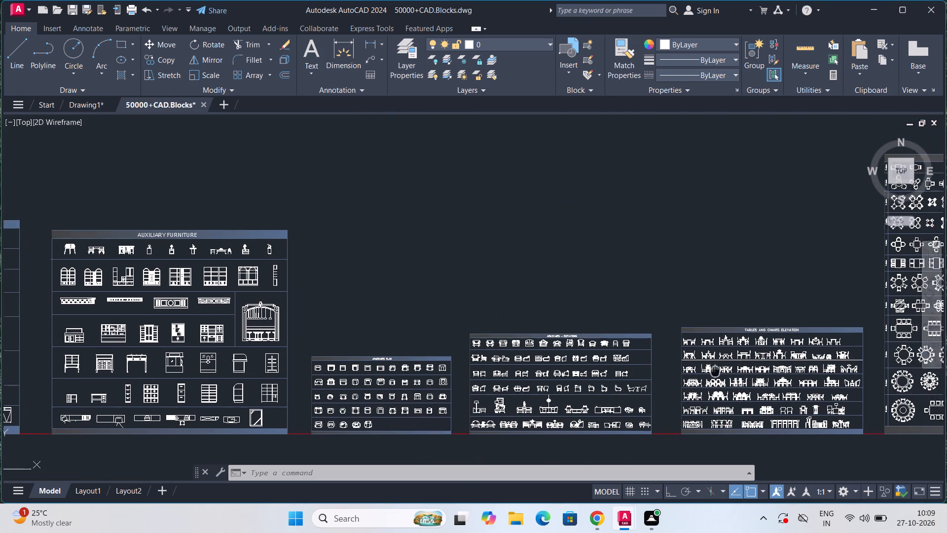
middle_drag(658, 353, 96, 314)
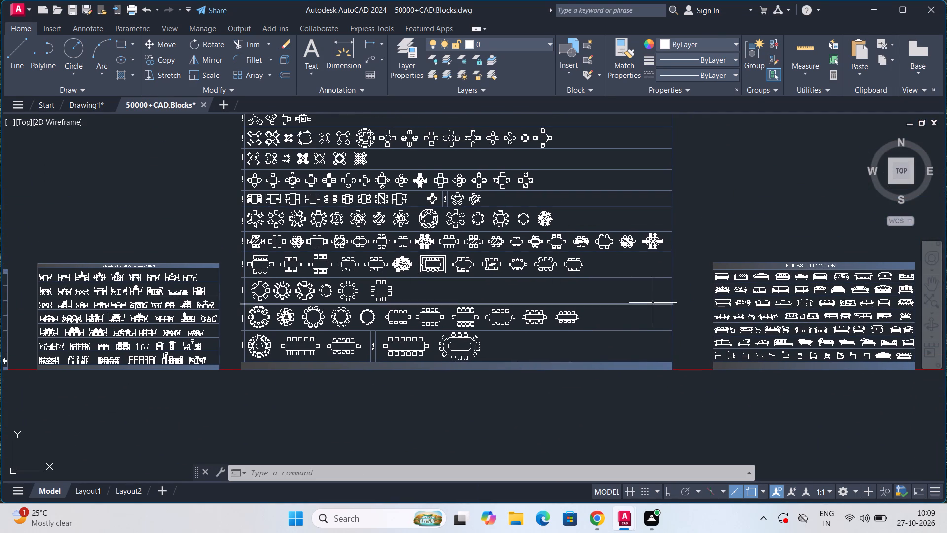
middle_drag(653, 303, 190, 327)
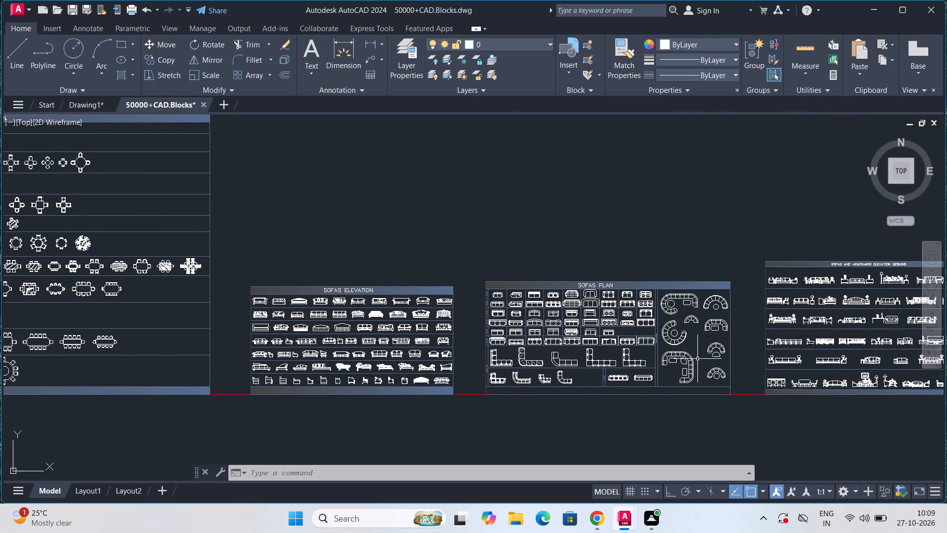
middle_drag(700, 360, 211, 367)
scroll(426, 345, up, 2)
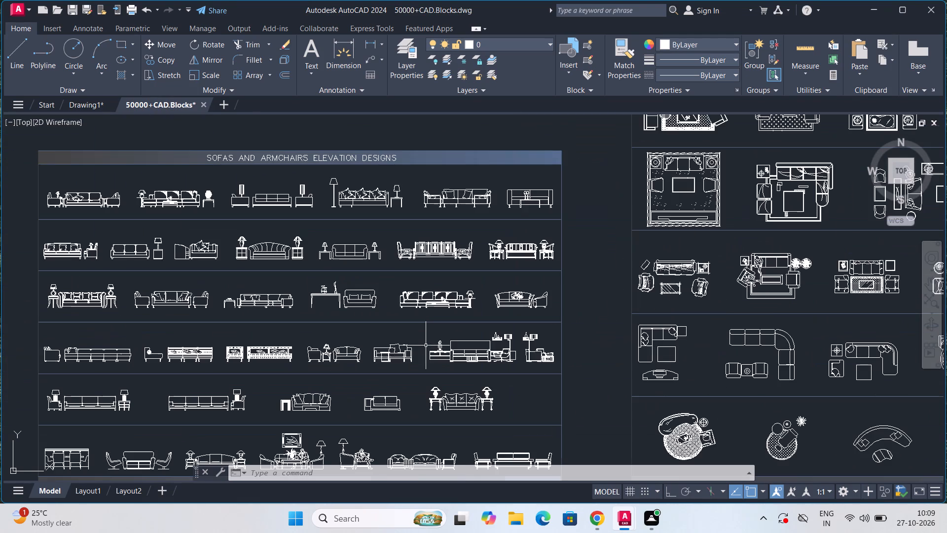
middle_drag(741, 348, 560, 394)
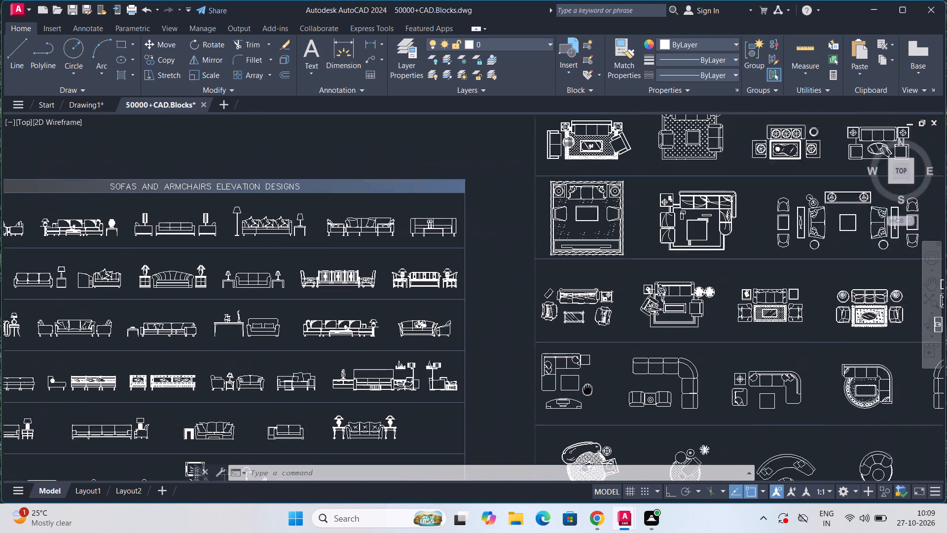
middle_drag(560, 394, 480, 407)
scroll(480, 407, down, 2)
middle_drag(710, 307, 68, 310)
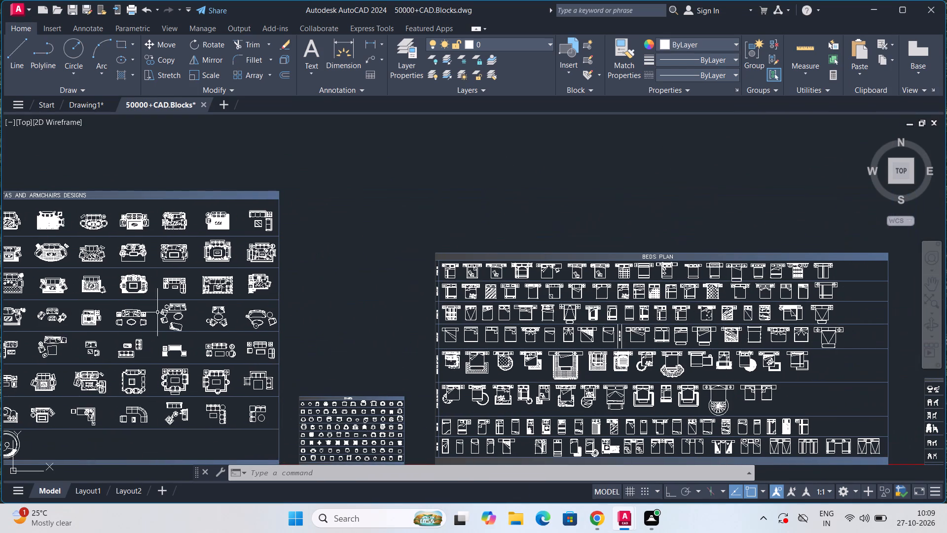
scroll(499, 363, up, 1)
middle_drag(499, 363, 497, 285)
scroll(291, 364, up, 3)
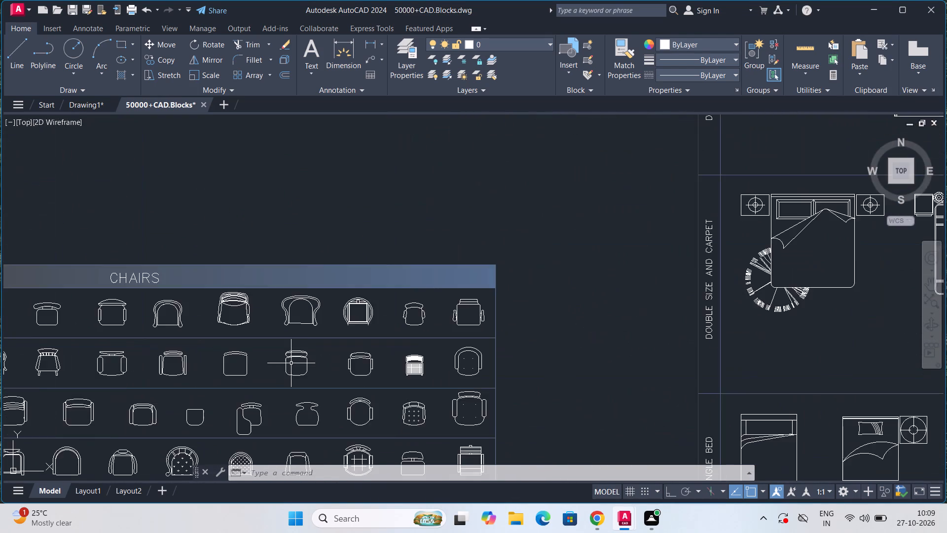
scroll(291, 363, down, 4)
middle_drag(677, 327, 176, 291)
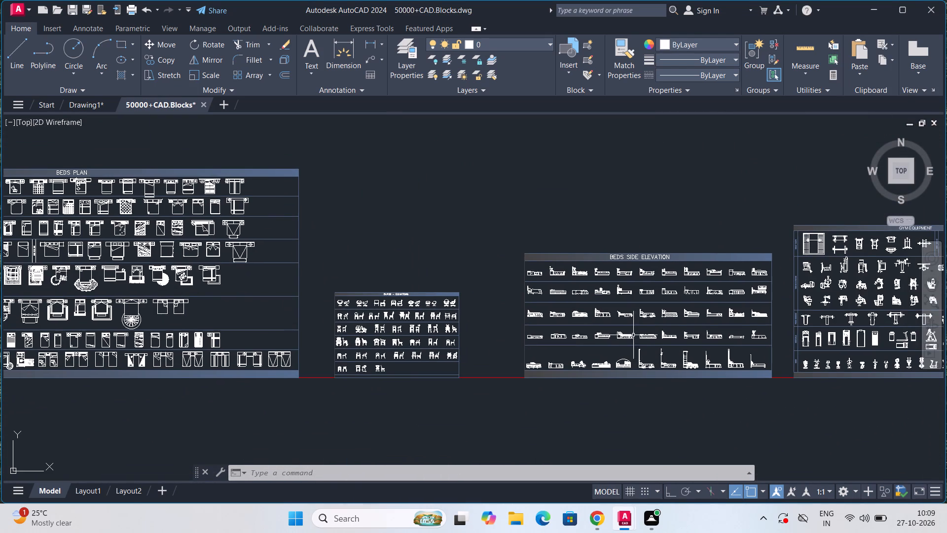
middle_drag(675, 334, 143, 367)
scroll(150, 364, up, 1)
middle_drag(663, 311, 130, 321)
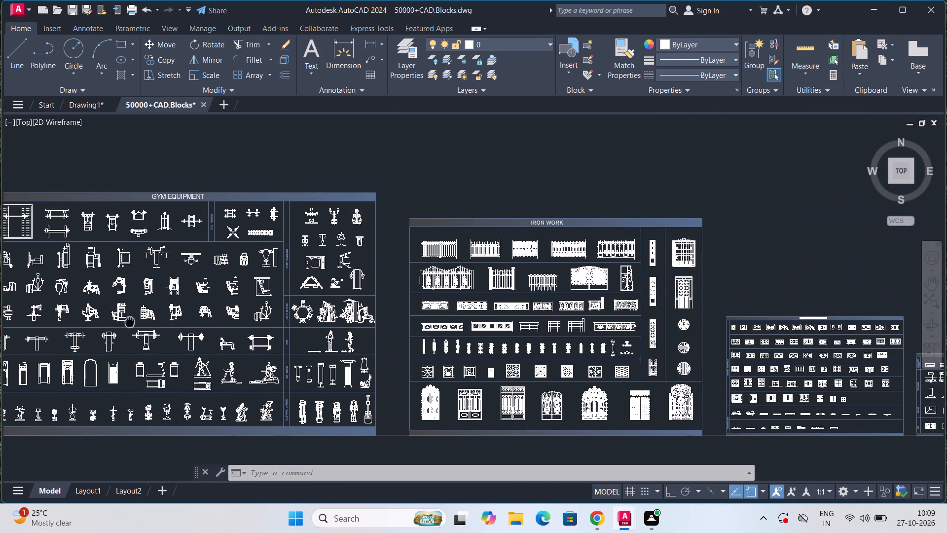
scroll(129, 321, down, 2)
middle_drag(640, 360, 88, 370)
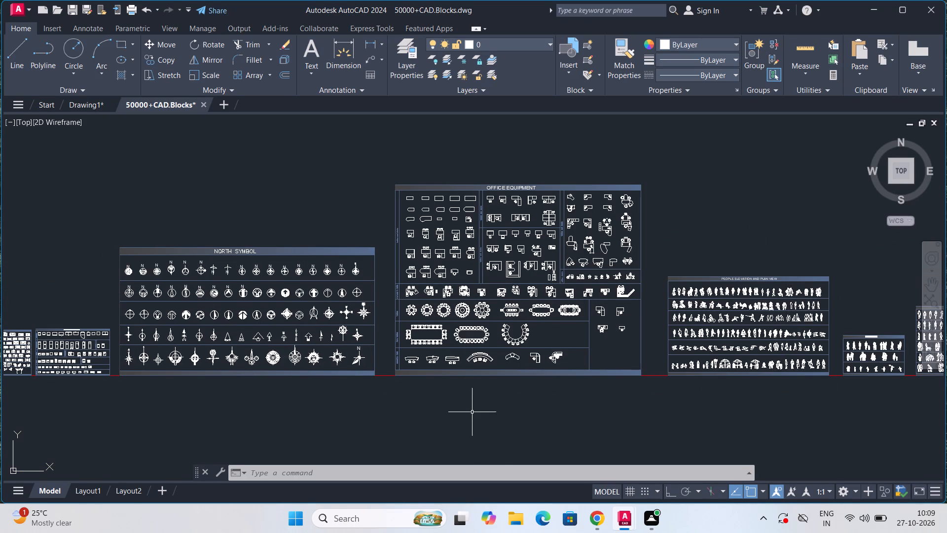
middle_drag(540, 356, 0, 343)
scroll(534, 360, up, 1)
middle_drag(534, 360, 462, 359)
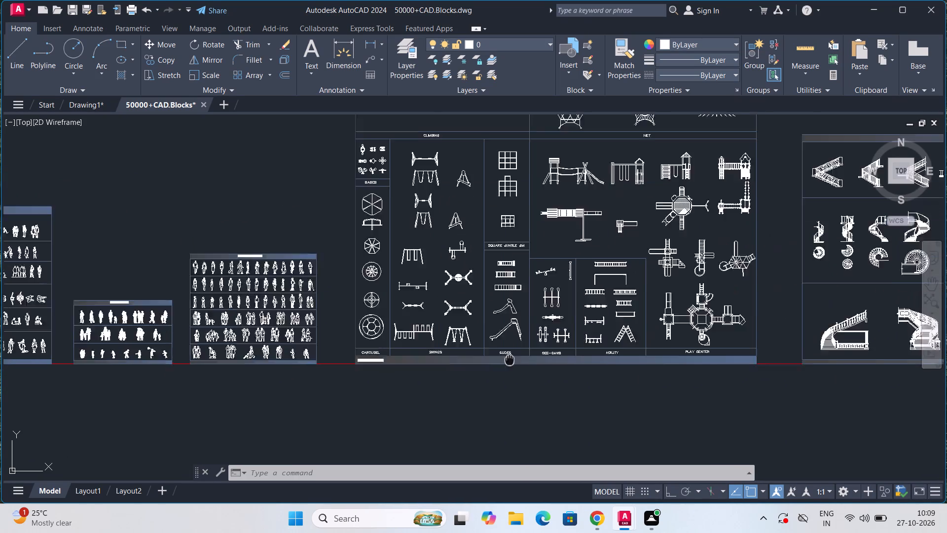
middle_drag(462, 359, 0, 331)
middle_drag(510, 239, 376, 351)
scroll(376, 352, down, 2)
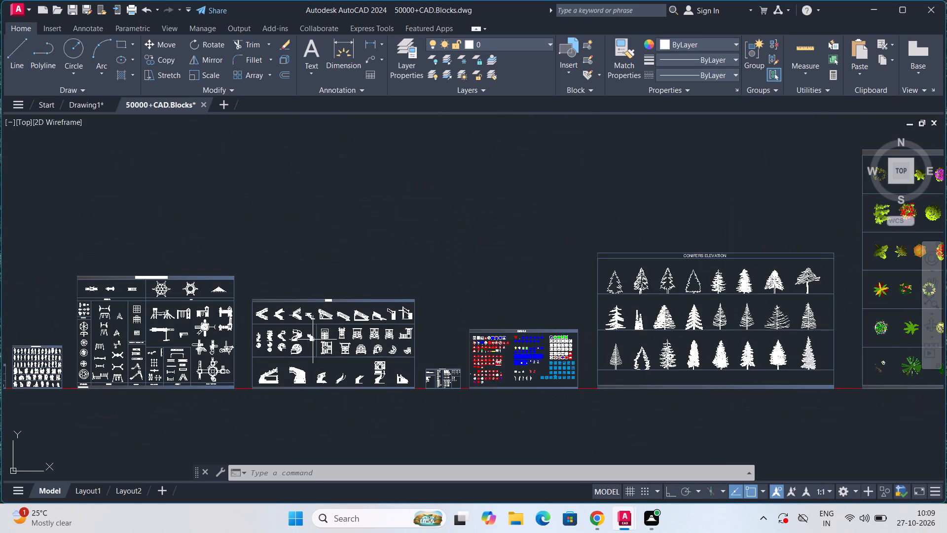
Look back westward through the block library, past the furniture, doors and bath sheets, as far as the sheet at the origin.
middle_drag(313, 339, 936, 325)
middle_drag(573, 314, 946, 310)
middle_drag(360, 335, 946, 316)
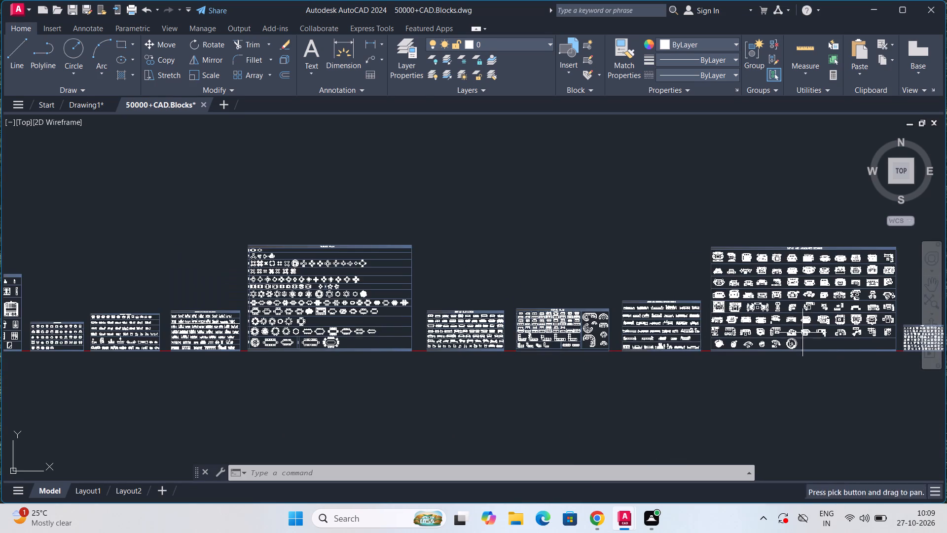
middle_drag(345, 340, 751, 351)
scroll(468, 347, up, 5)
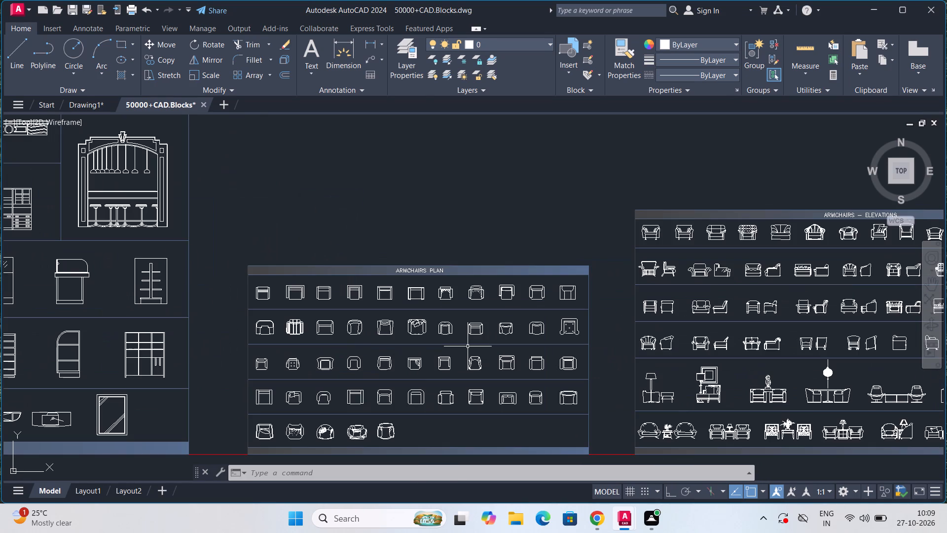
middle_drag(174, 342, 946, 365)
scroll(308, 353, down, 2)
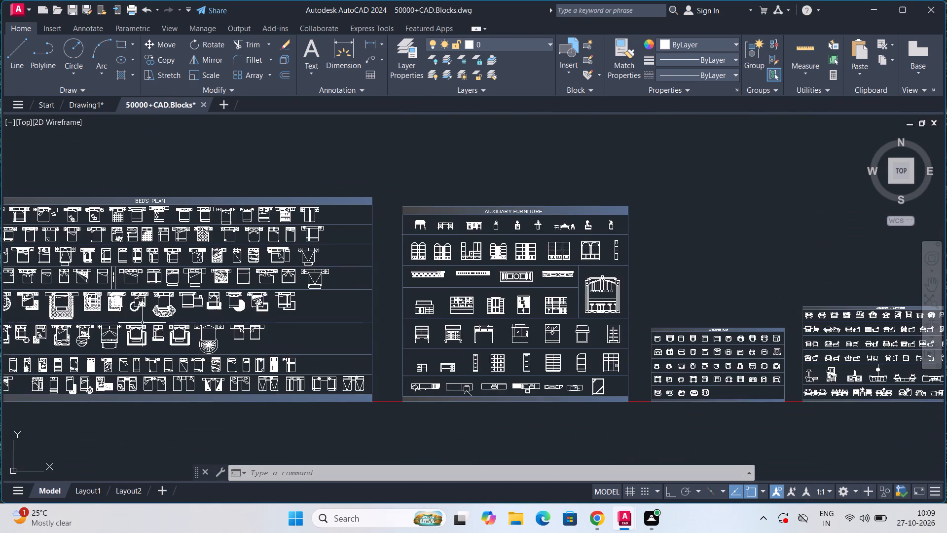
middle_drag(139, 323, 946, 365)
scroll(317, 366, up, 2)
middle_drag(316, 365, 946, 299)
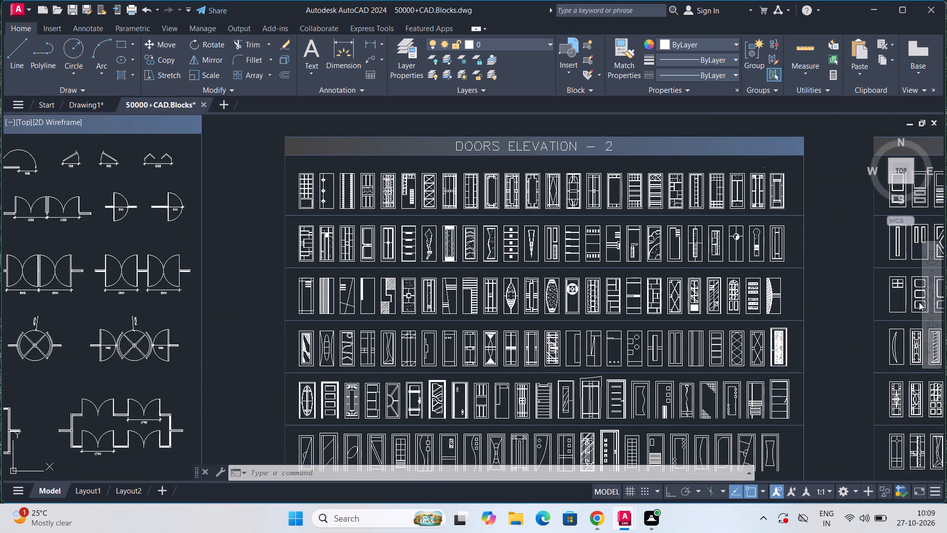
middle_drag(370, 357, 946, 228)
scroll(530, 271, down, 2)
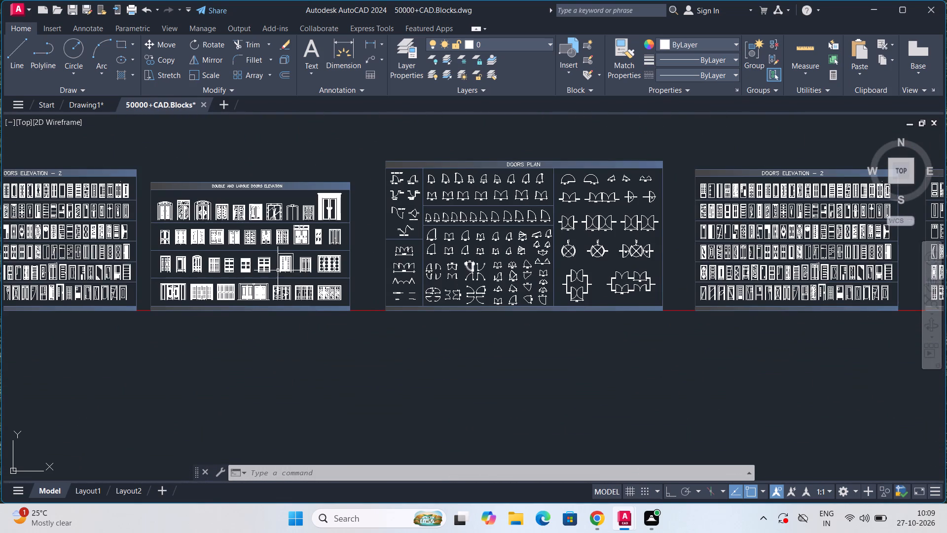
middle_drag(277, 270, 659, 287)
scroll(659, 287, up, 3)
middle_drag(431, 288, 431, 295)
scroll(431, 291, down, 3)
scroll(180, 288, up, 2)
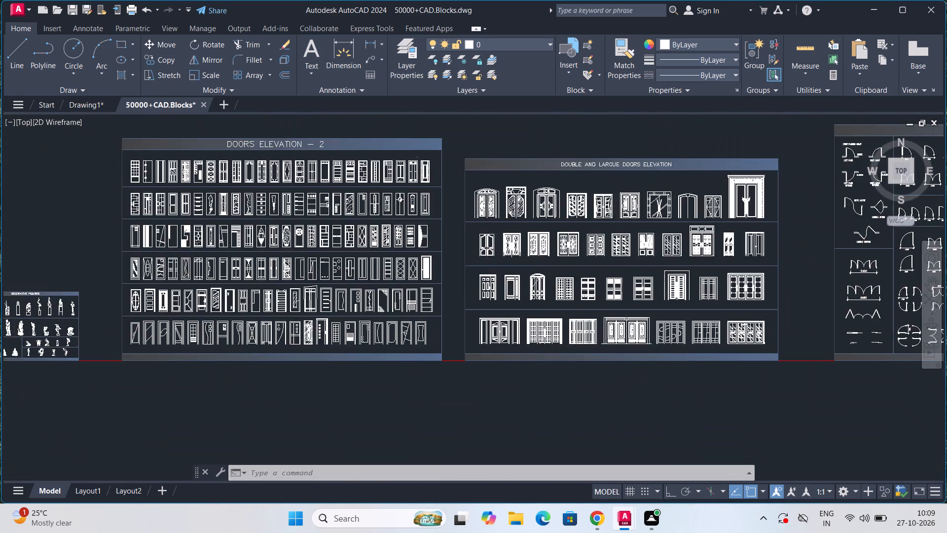
middle_drag(180, 288, 812, 321)
scroll(695, 359, up, 1)
middle_drag(447, 327, 891, 246)
scroll(891, 246, down, 2)
middle_drag(233, 259, 634, 349)
scroll(634, 349, up, 2)
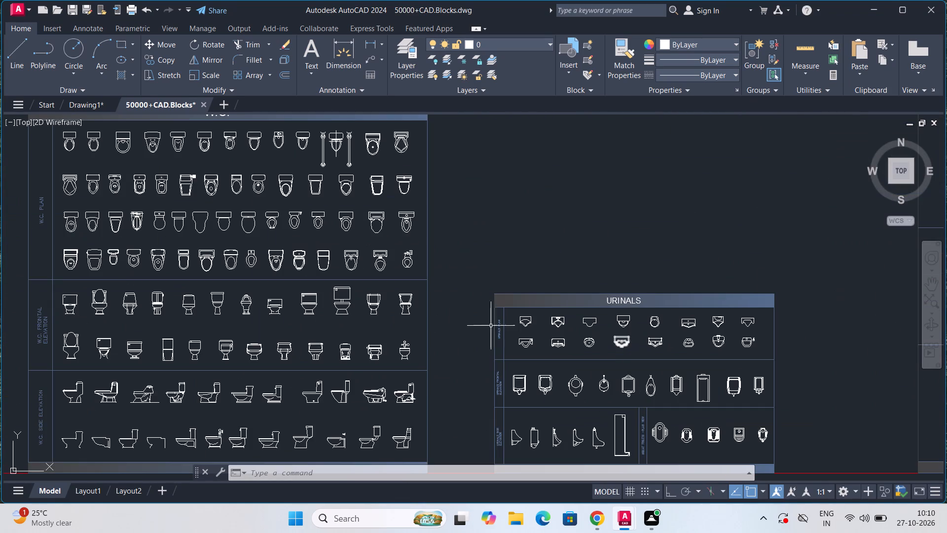
middle_drag(481, 327, 915, 355)
scroll(915, 355, down, 1)
middle_drag(550, 344, 660, 280)
scroll(660, 280, down, 1)
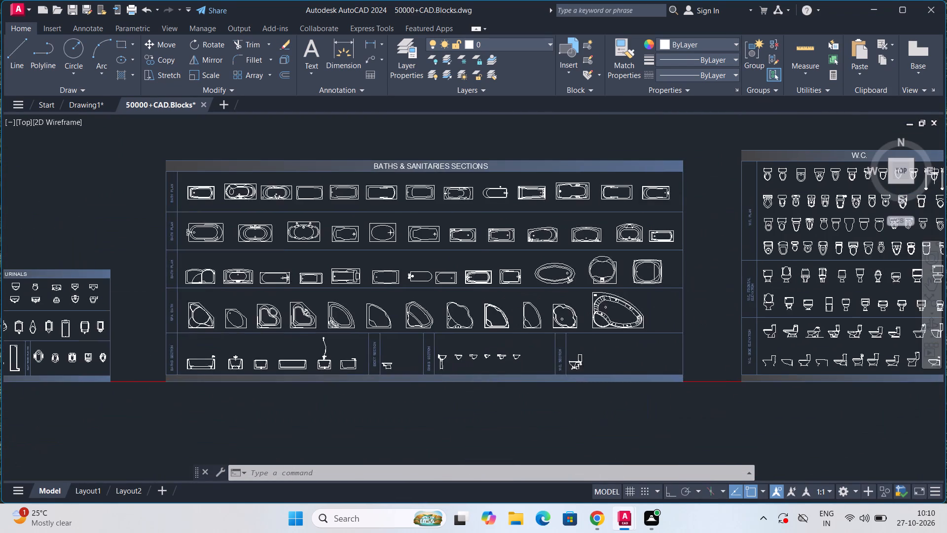
middle_drag(330, 317, 932, 394)
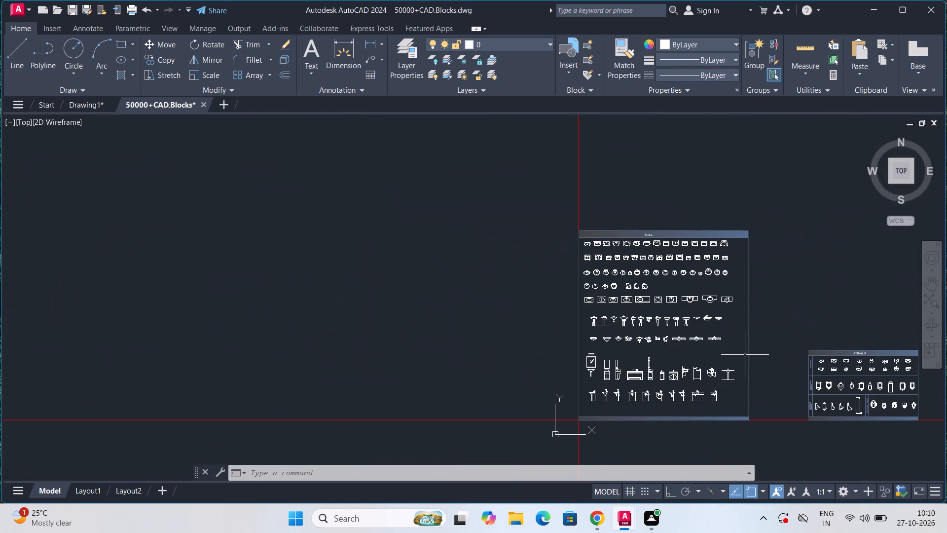
Copy the sixth sink in the second row of the Sinks block sheet to the clipboard.
scroll(745, 355, up, 3)
middle_drag(836, 356, 372, 223)
scroll(372, 223, down, 2)
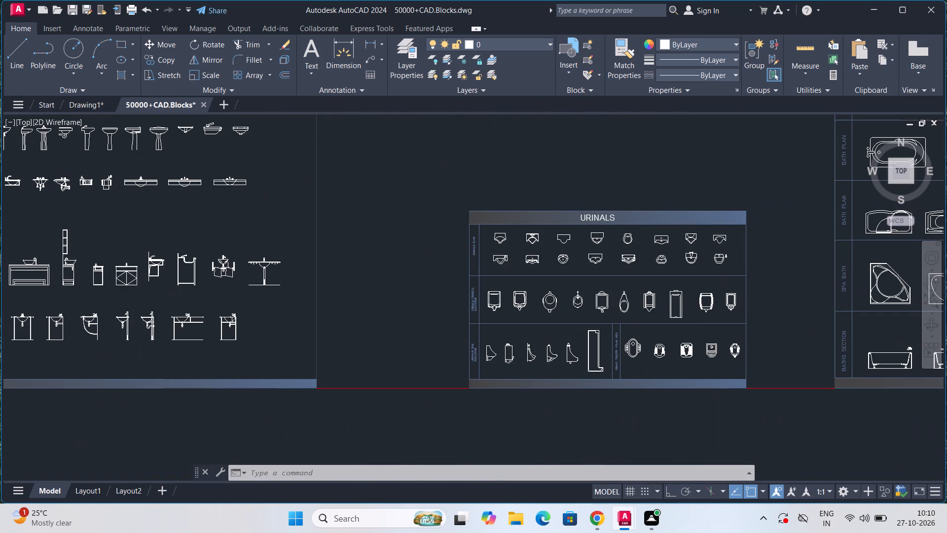
middle_drag(372, 223, 946, 448)
scroll(634, 314, up, 2)
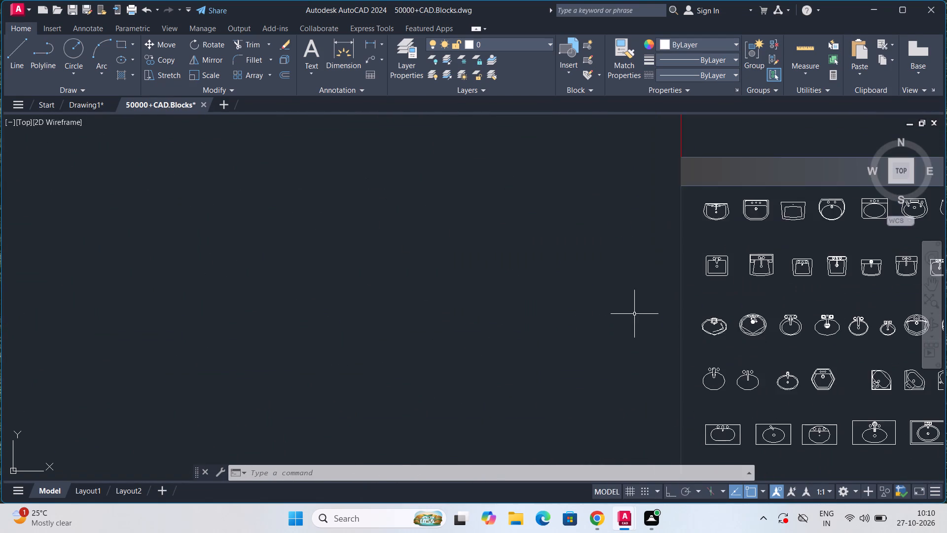
middle_drag(736, 310, 538, 343)
scroll(562, 337, up, 2)
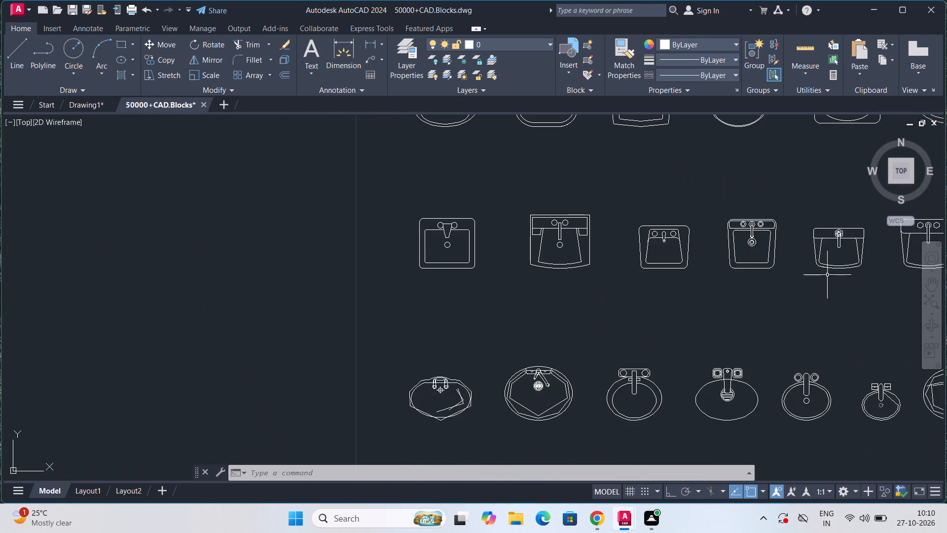
middle_drag(741, 289, 552, 393)
scroll(581, 359, down, 1)
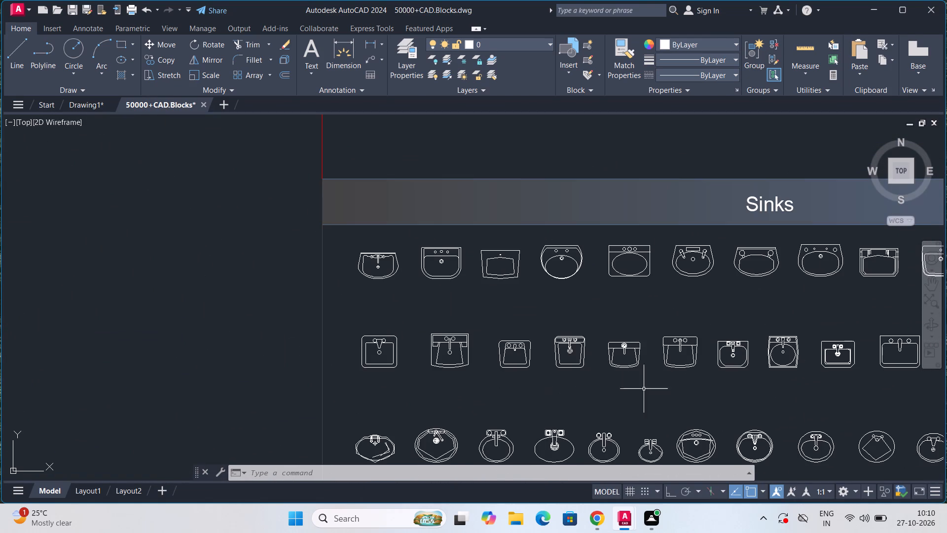
middle_drag(694, 336, 618, 321)
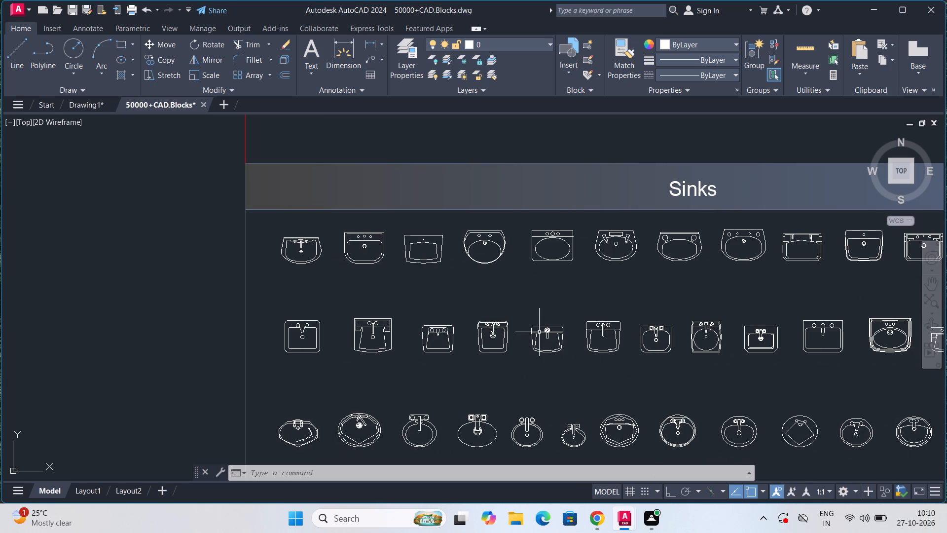
click(600, 329)
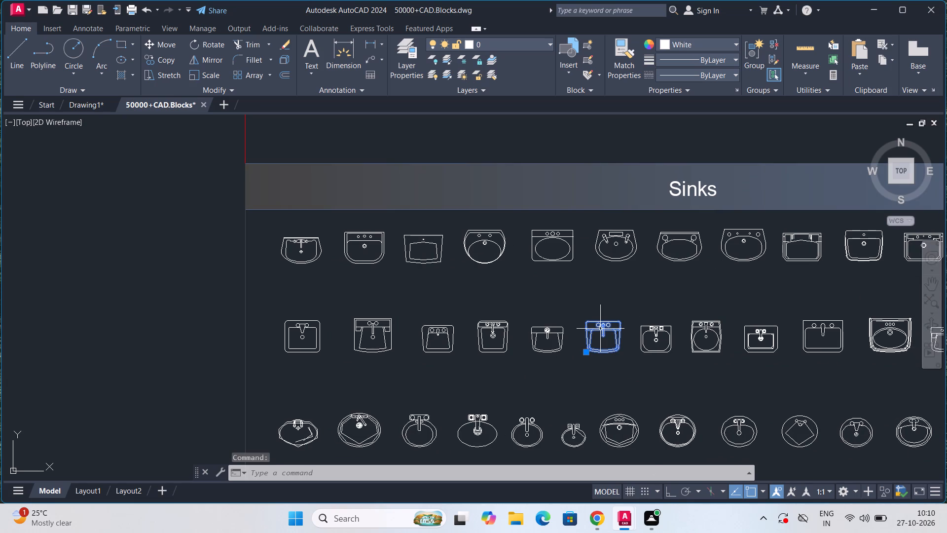
right_click(605, 334)
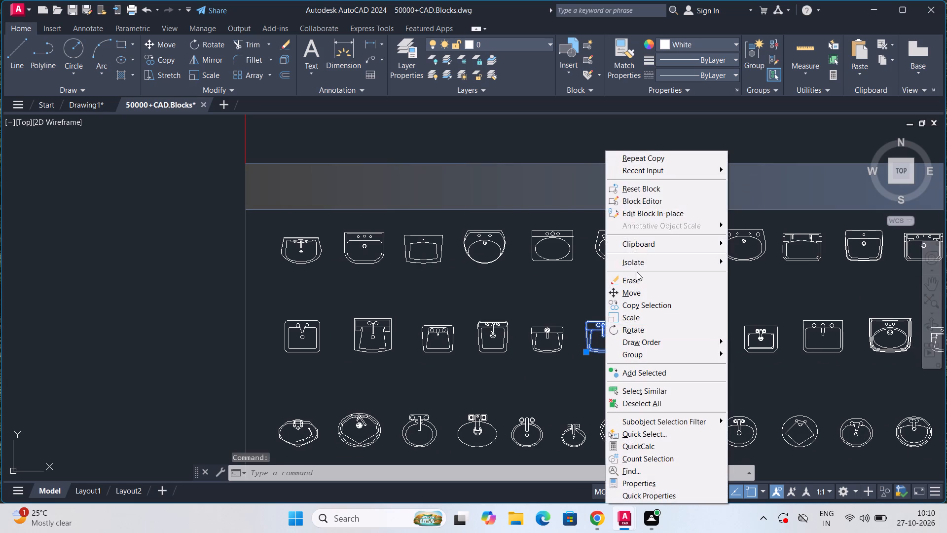
click(656, 240)
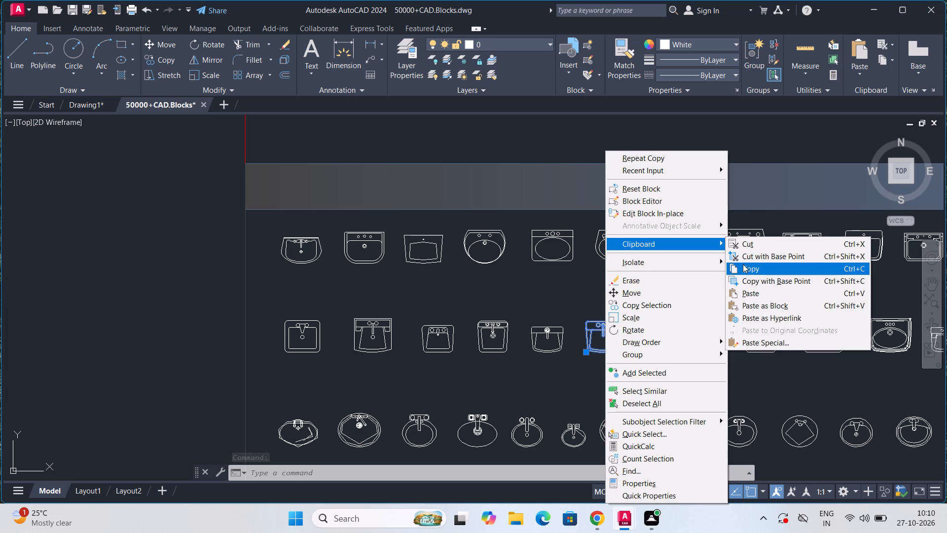
click(750, 270)
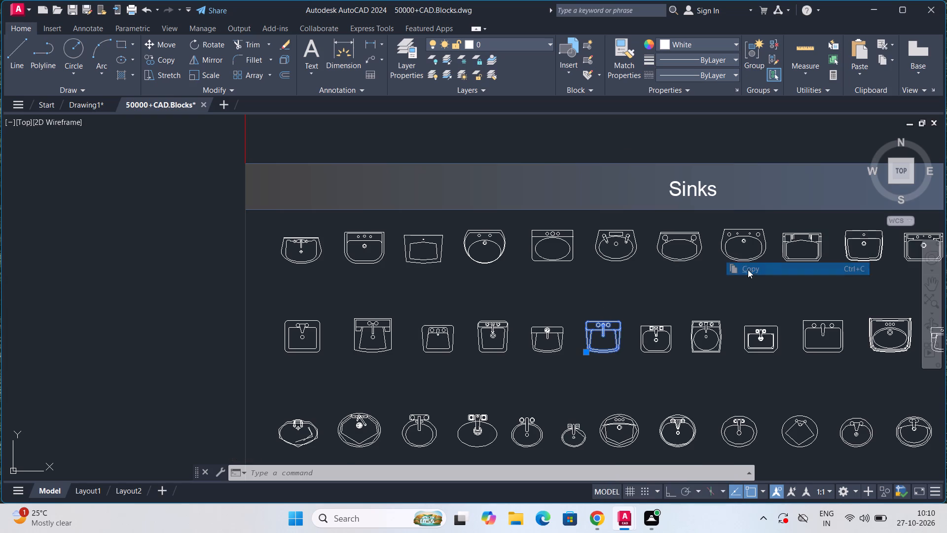
Switch to Drawing1 and paste the copied sink in the empty space east of the house plan.
click(89, 107)
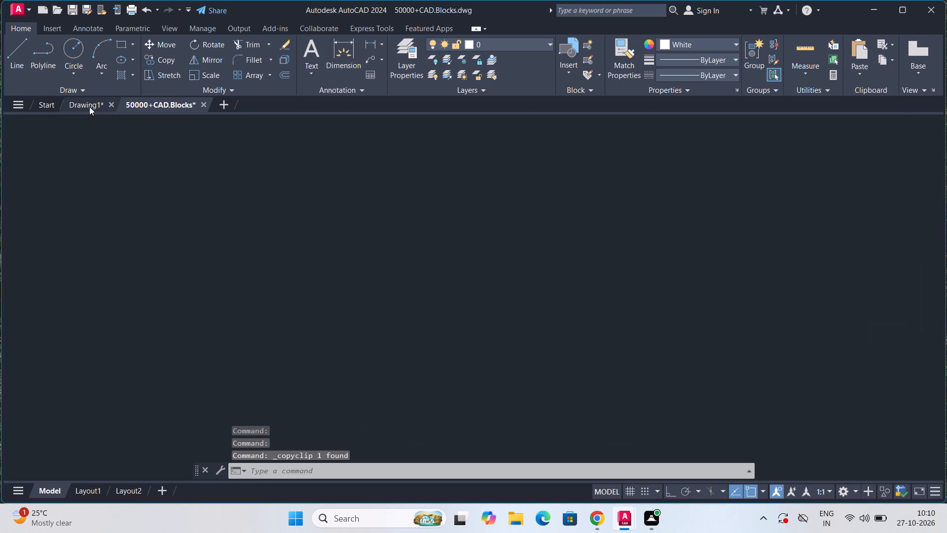
scroll(361, 305, down, 1)
middle_drag(427, 347, 331, 250)
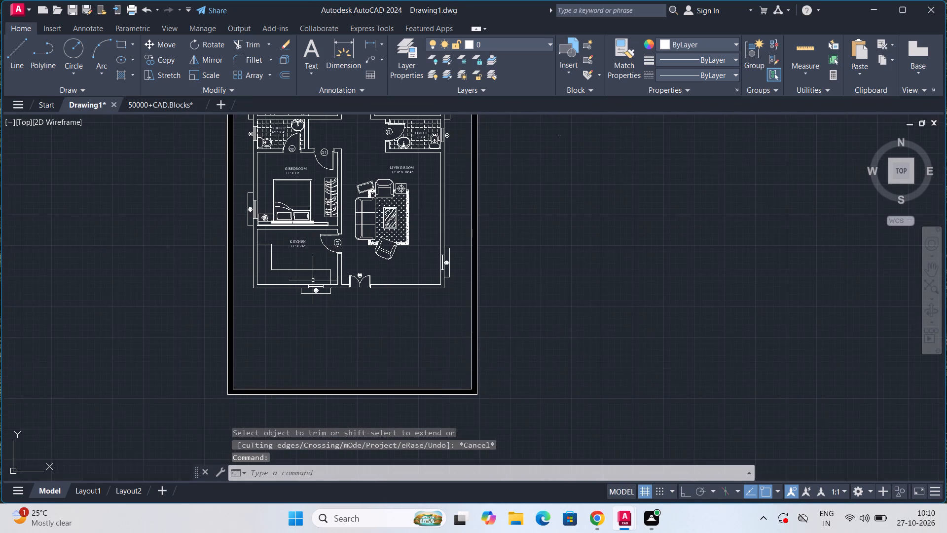
scroll(307, 288, up, 2)
right_click(321, 258)
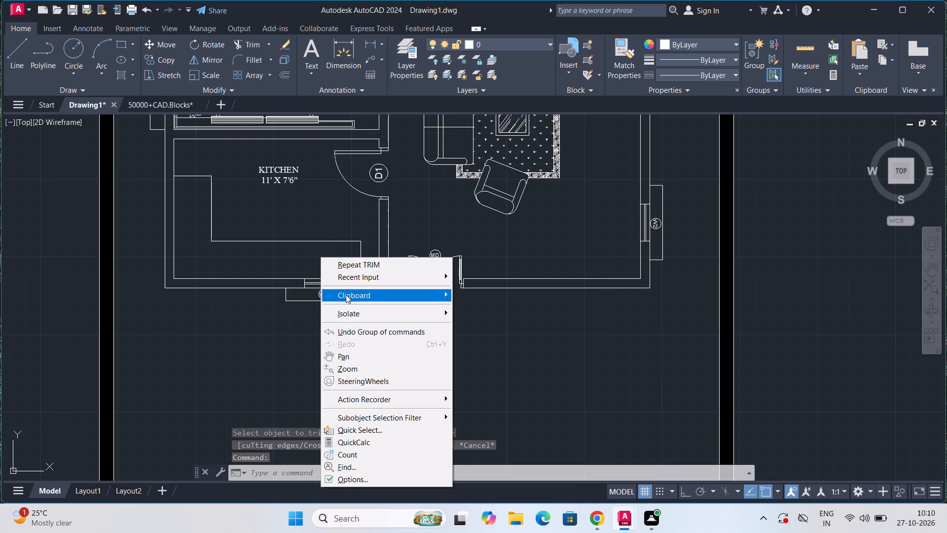
click(346, 295)
click(472, 342)
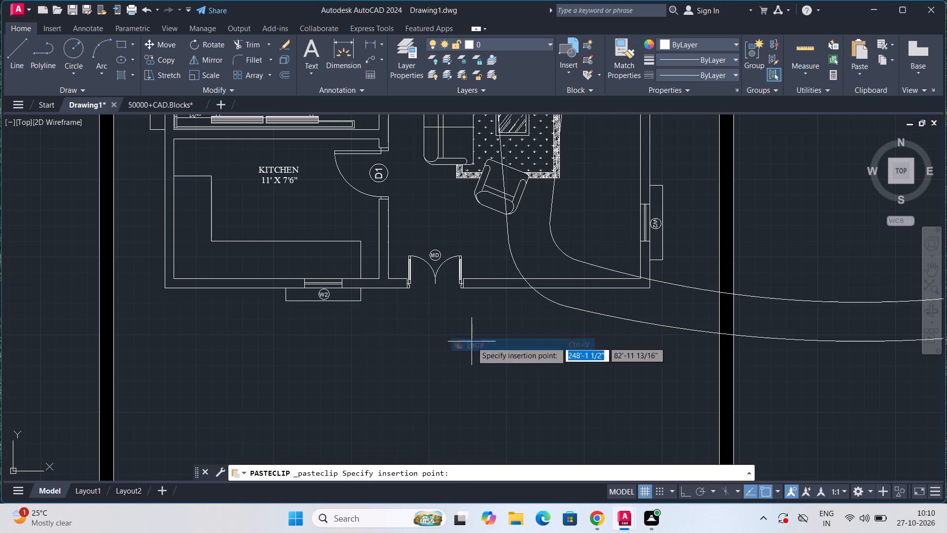
scroll(454, 337, down, 5)
click(534, 330)
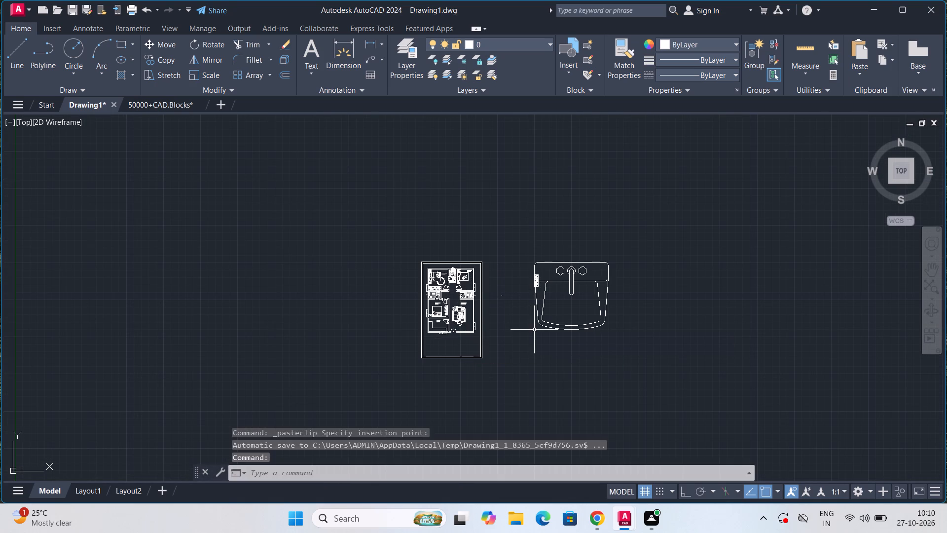
Scale the oversized sink down freehand from its southwest corner to roughly real fixture size for the plan.
text(SC)
key(Return)
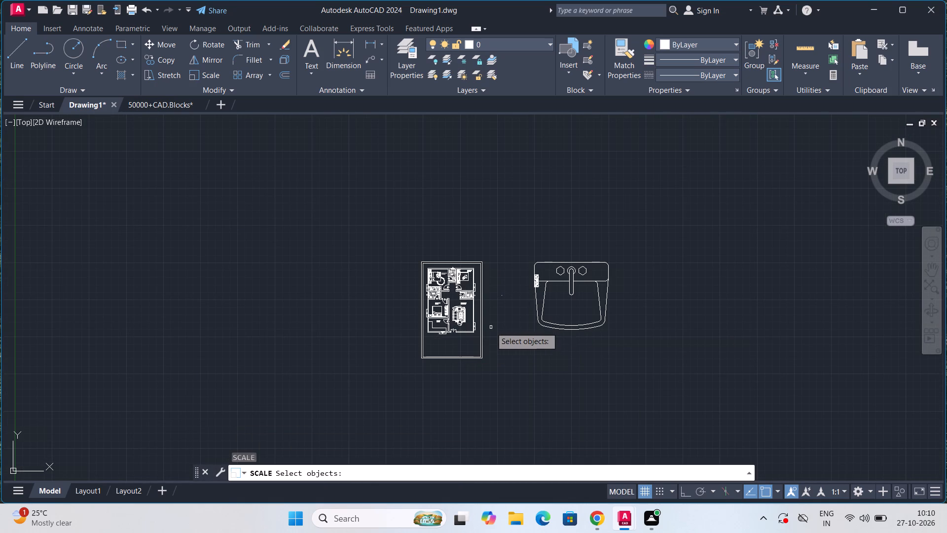
click(538, 325)
key(Return)
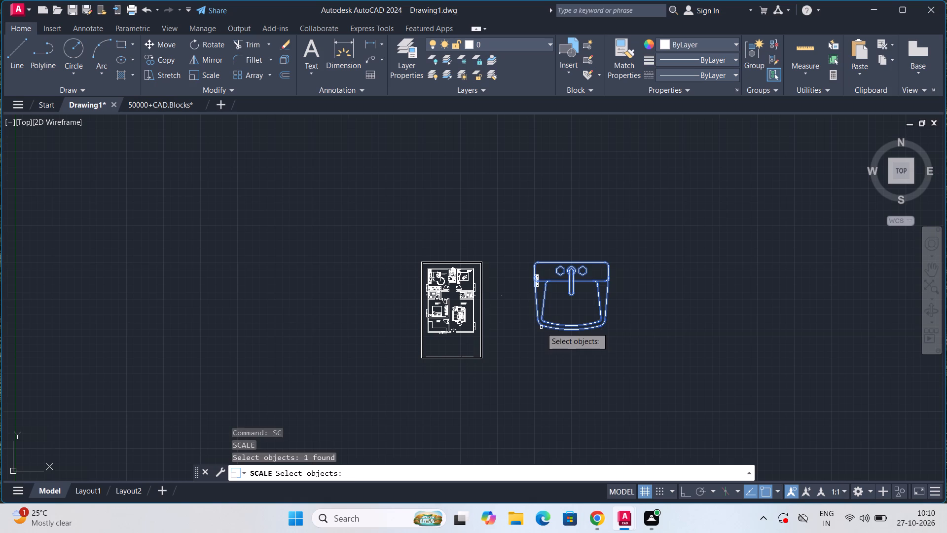
click(541, 327)
scroll(538, 332, up, 3)
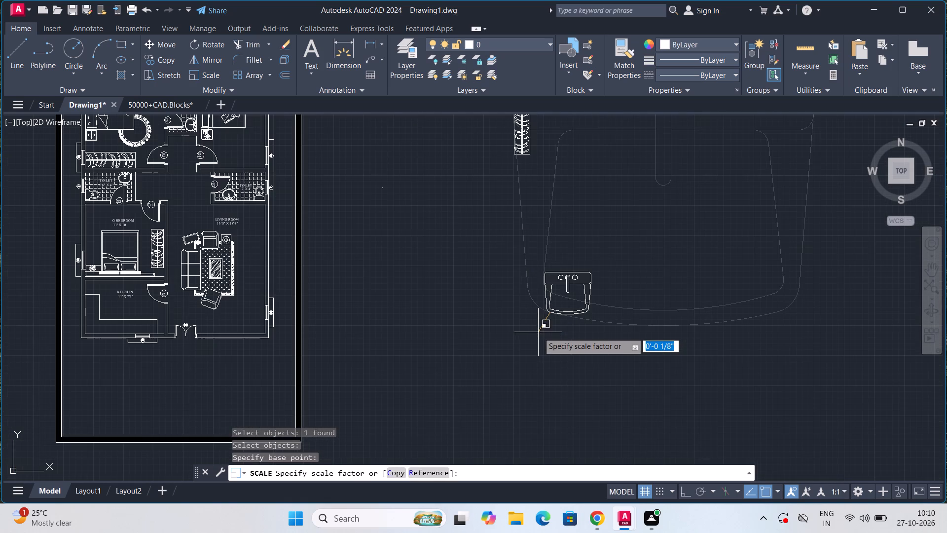
click(555, 309)
scroll(552, 316, up, 3)
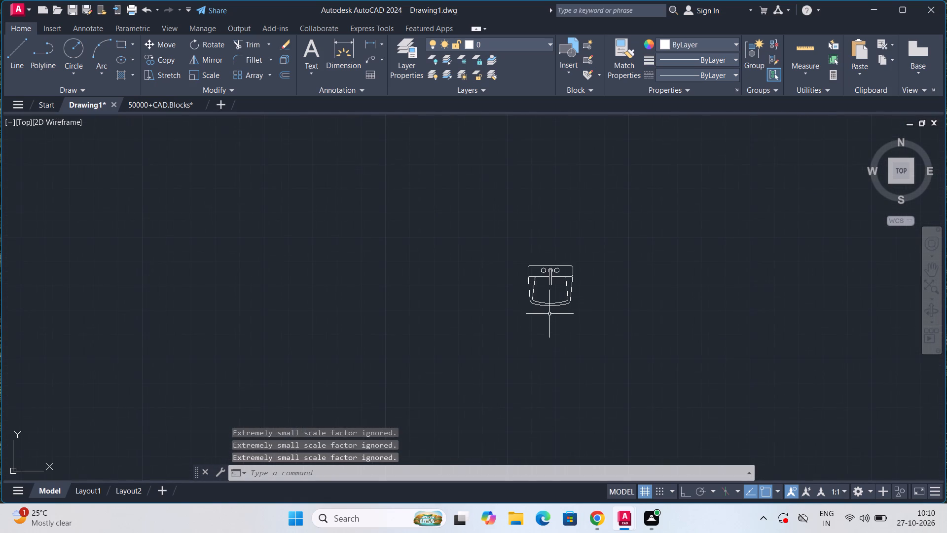
Move the sink onto the east end of the kitchen's south counter, beside window W2.
click(544, 305)
key(m)
key(Return)
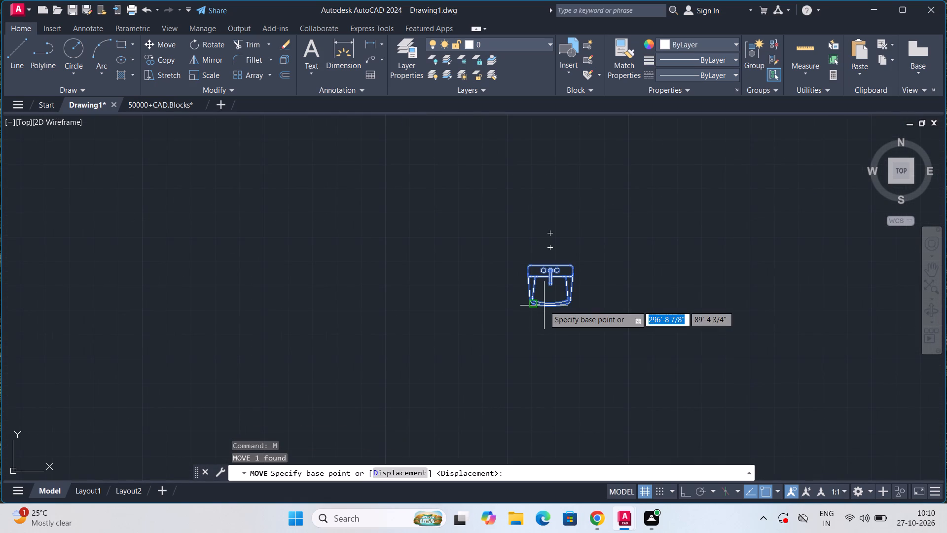
click(544, 305)
scroll(187, 365, down, 1)
middle_drag(187, 365, 802, 323)
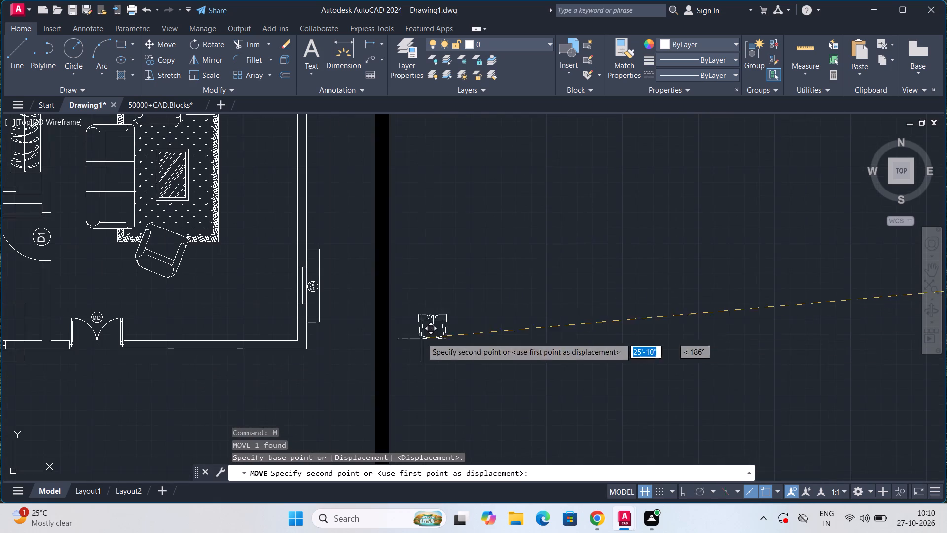
middle_drag(135, 356, 732, 310)
scroll(590, 315, up, 2)
middle_drag(571, 324, 543, 402)
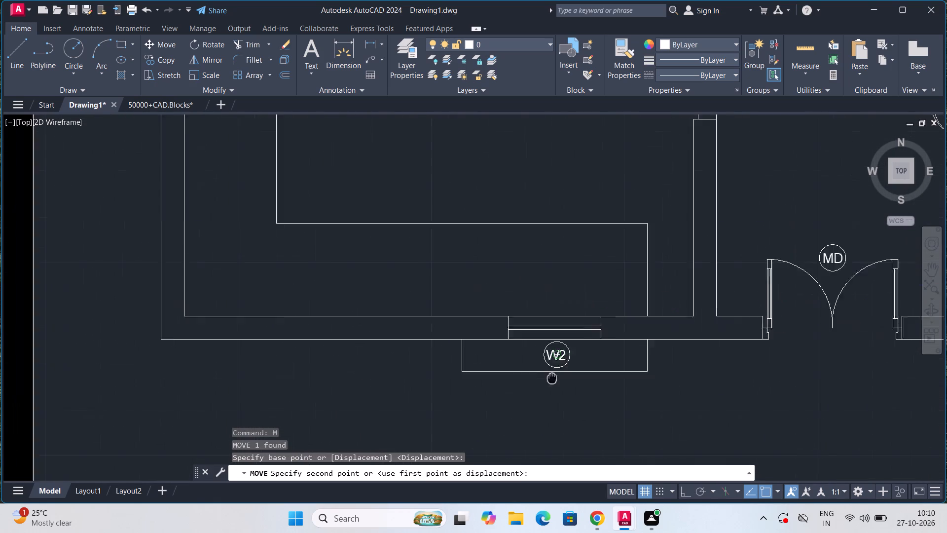
middle_drag(543, 402, 543, 403)
click(560, 336)
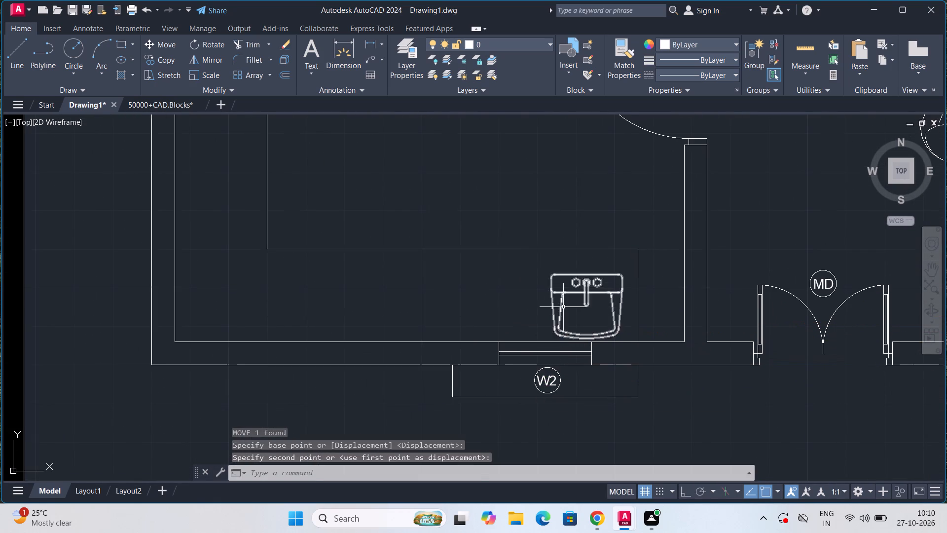
Rotate the sink 180° so its tap side faces the kitchen's south wall.
click(565, 302)
click(571, 285)
click(596, 270)
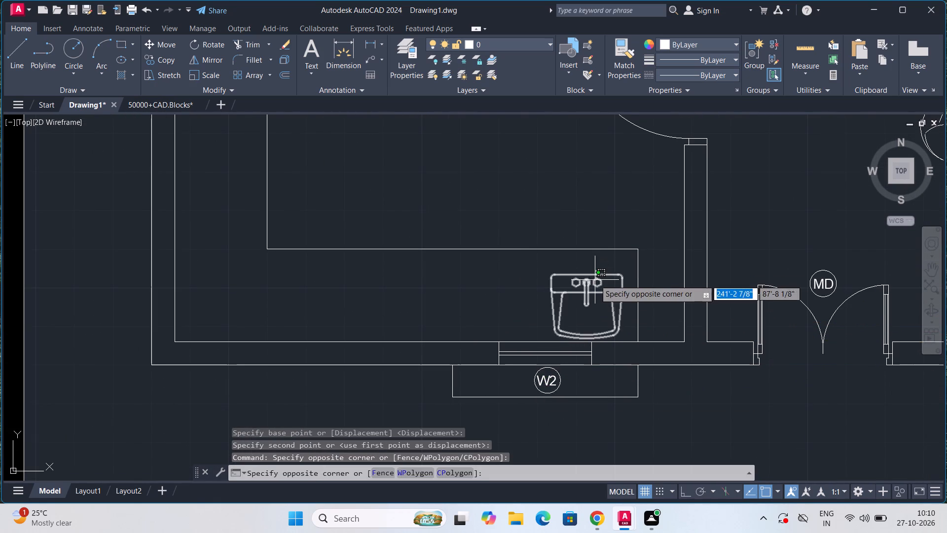
click(595, 280)
text(RO)
key(Return)
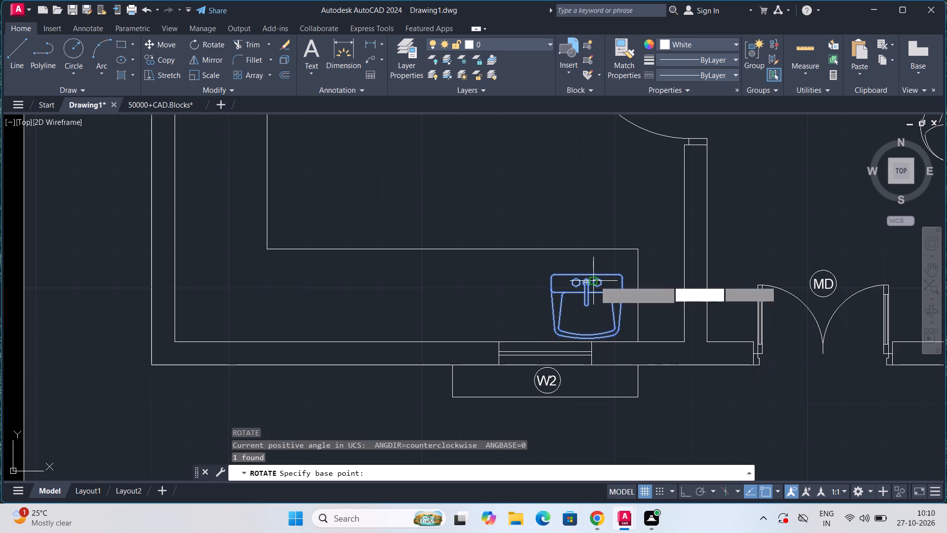
click(595, 281)
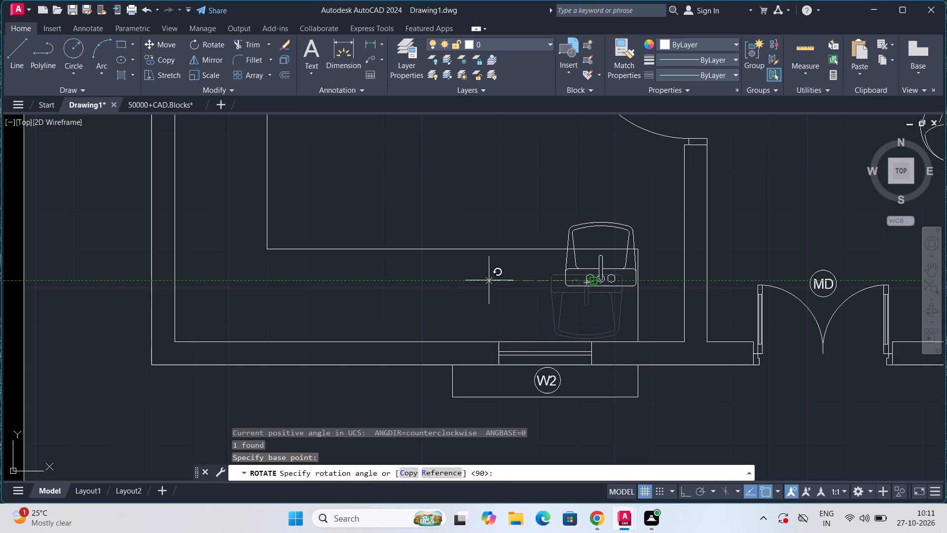
click(489, 279)
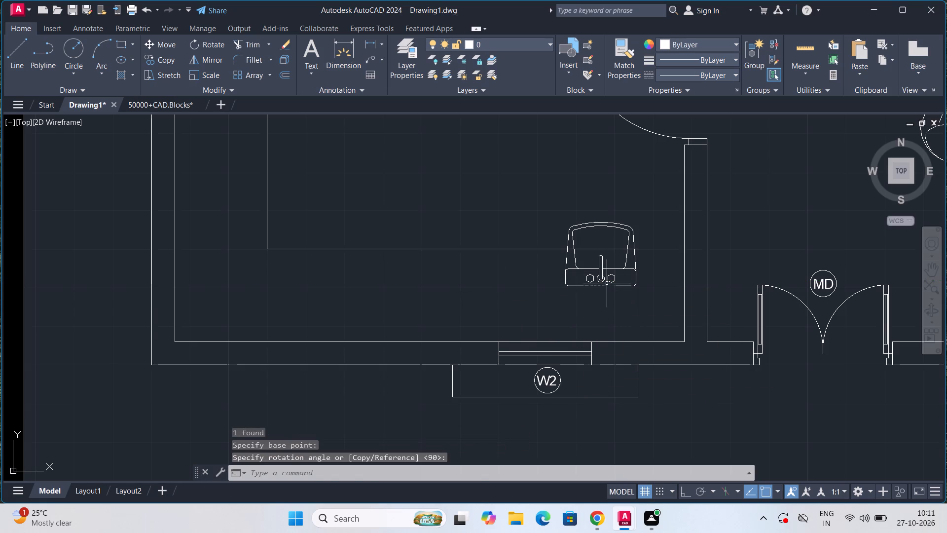
Move the rotated sink about 1'-1" south so it sits within the counter near the south wall.
click(607, 283)
click(602, 278)
key(m)
key(Return)
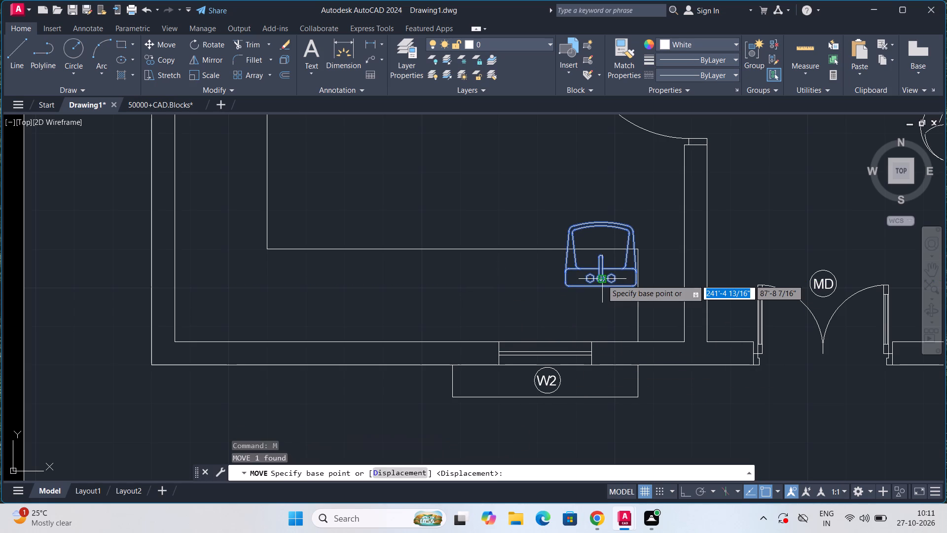
click(601, 281)
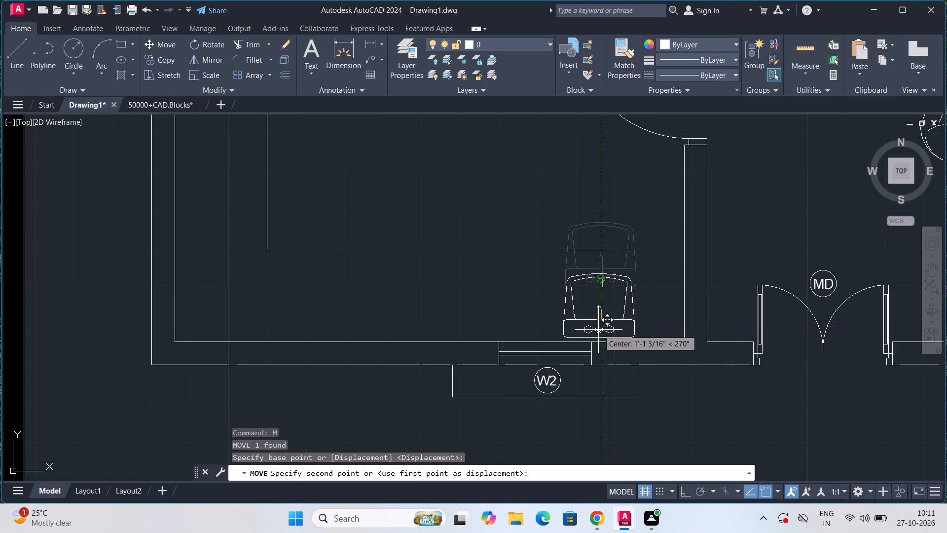
click(598, 329)
Enlarge the sink freehand from its southeast corner until it spans about the depth of the counter.
click(598, 330)
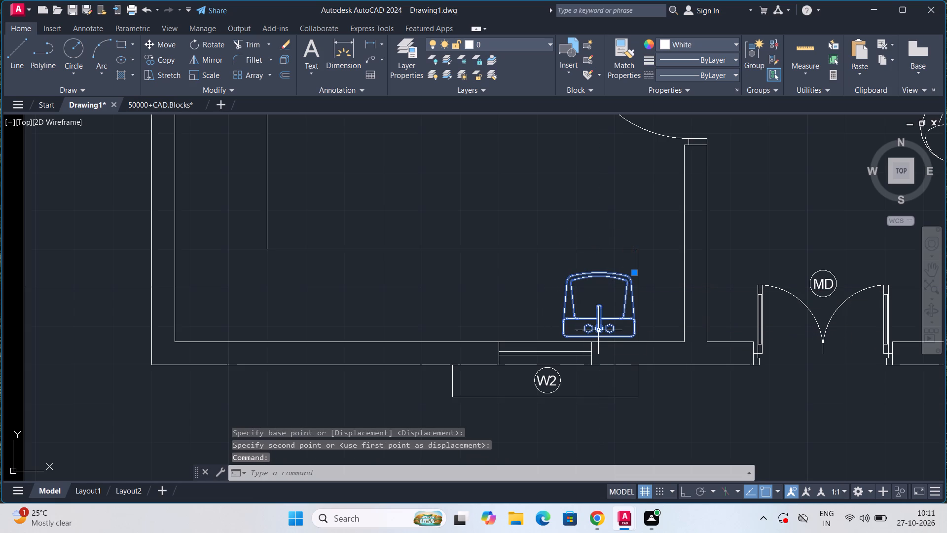
text(SC)
key(Return)
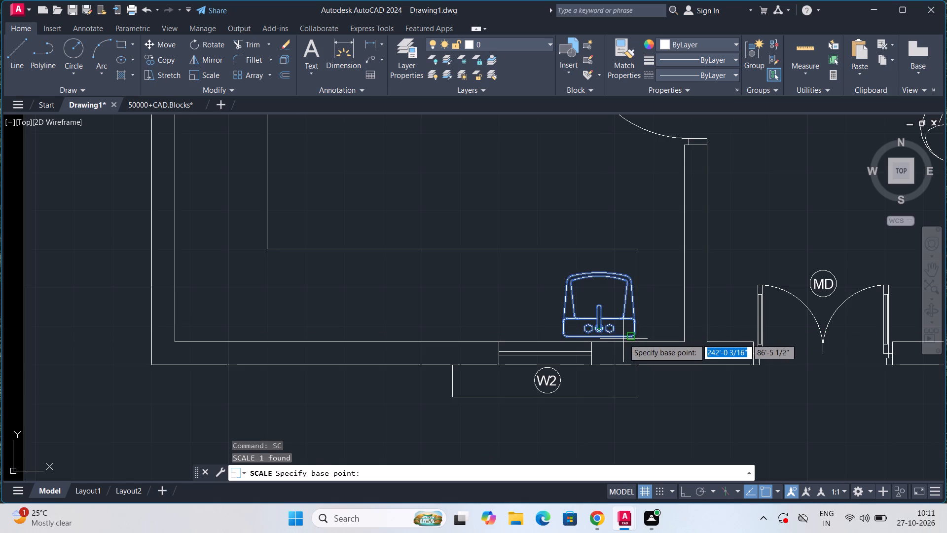
click(626, 339)
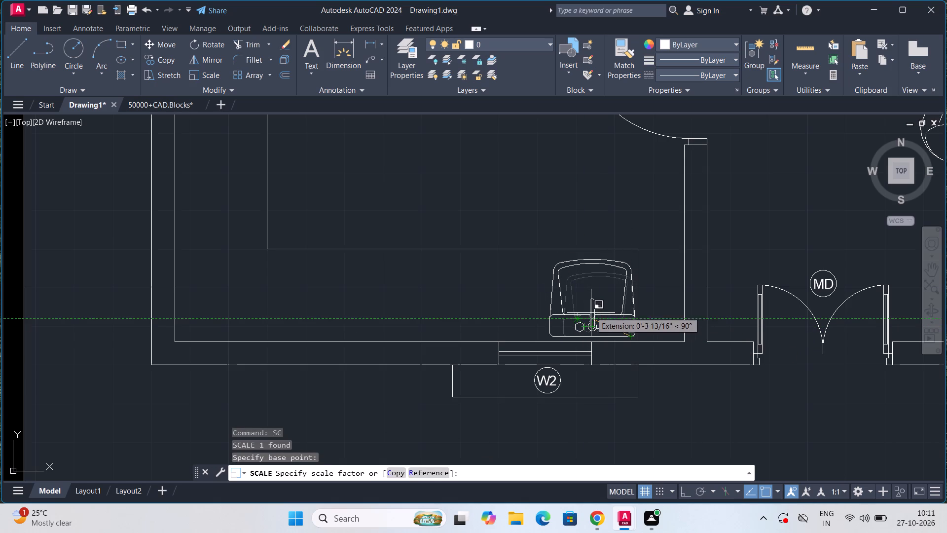
click(591, 312)
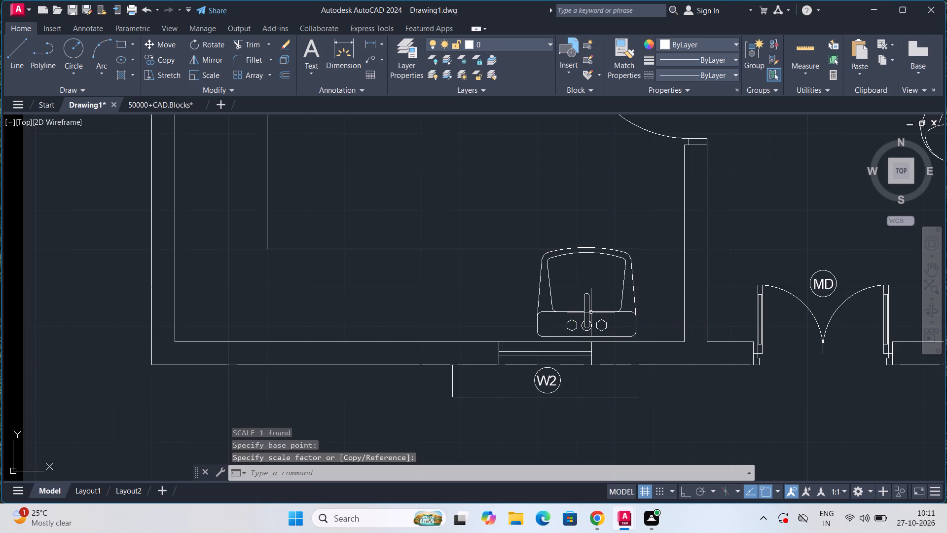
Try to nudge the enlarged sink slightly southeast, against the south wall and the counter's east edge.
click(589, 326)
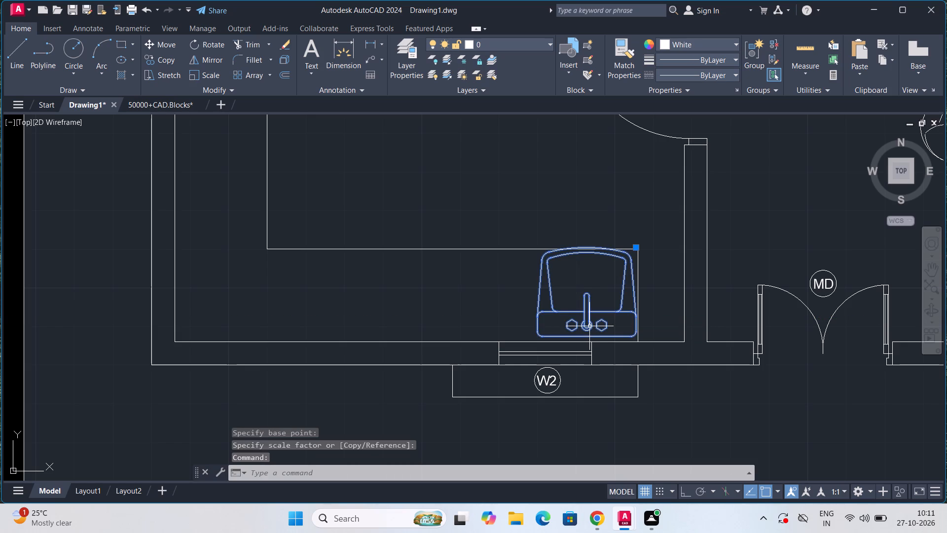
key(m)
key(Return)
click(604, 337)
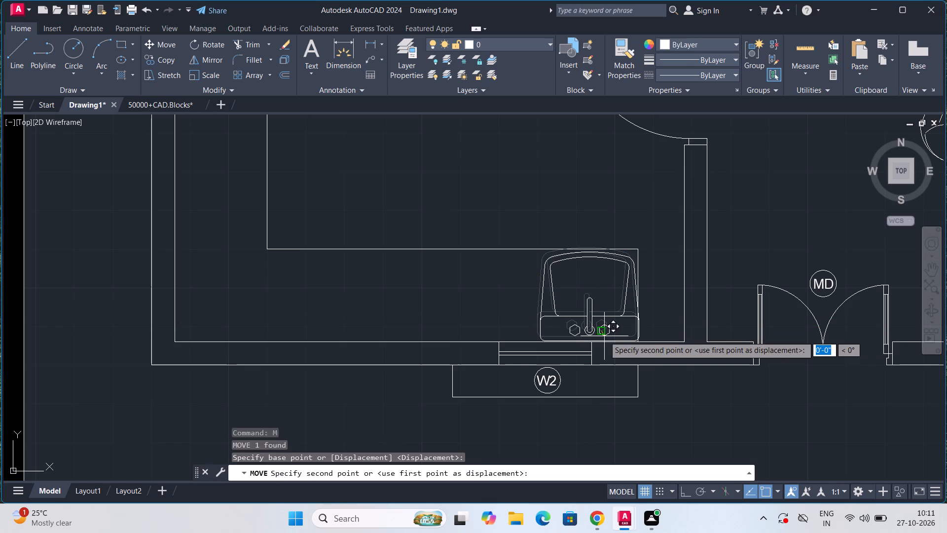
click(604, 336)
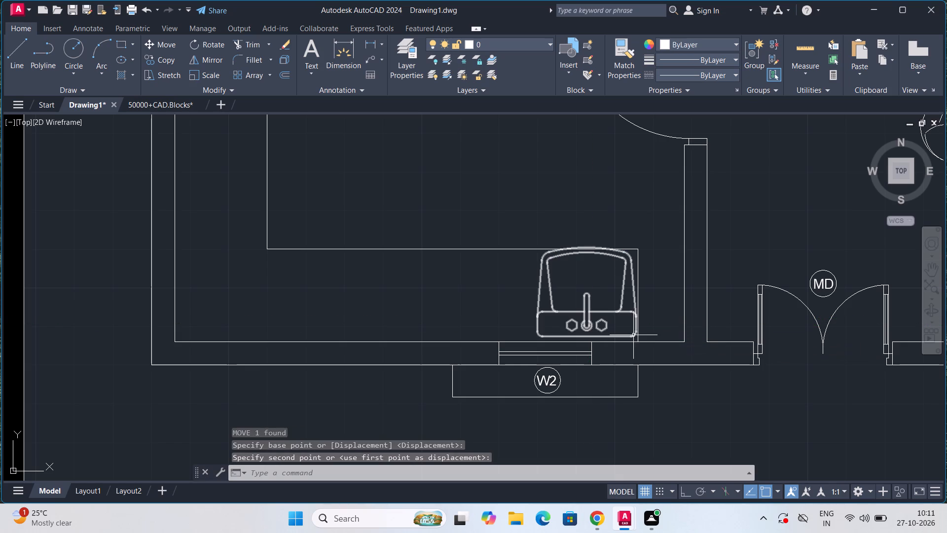
Shrink the kitchen sink slightly freehand from its southeast corner so it fits inside the counter's depth.
click(632, 334)
text(SC)
key(Return)
click(632, 334)
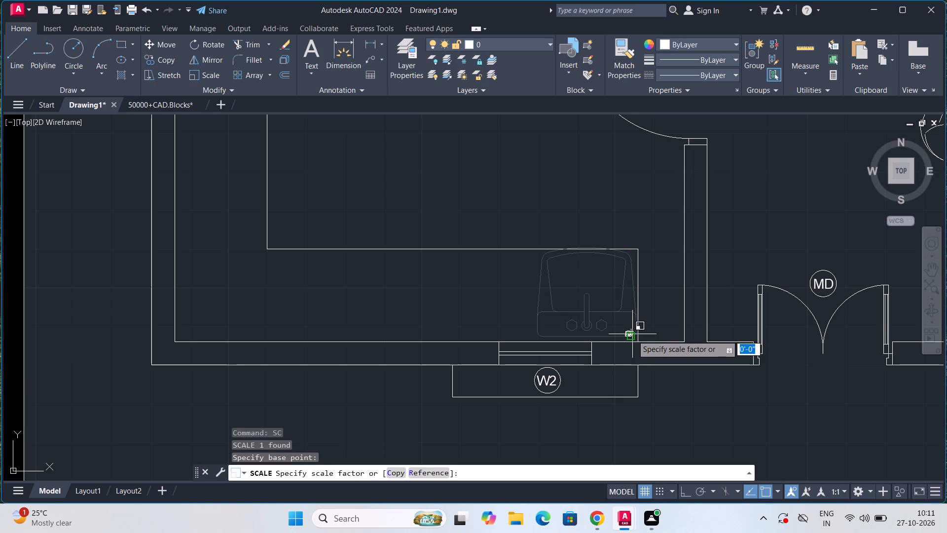
click(601, 299)
Look through the sheets of the 50000+CAD.Blocks library drawing for kitchen cooktop blocks.
middle_drag(601, 321, 616, 361)
scroll(616, 361, down, 2)
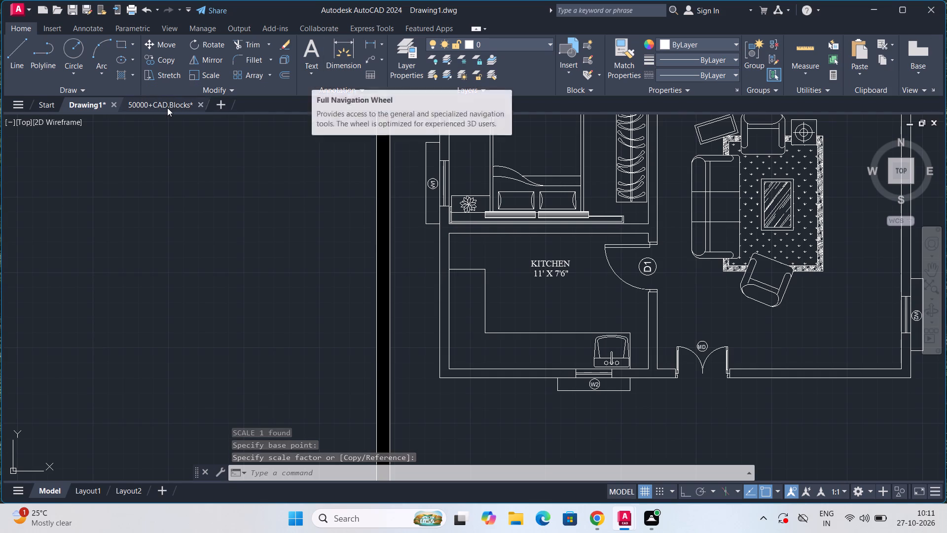
click(167, 107)
scroll(333, 280, down, 2)
middle_drag(495, 291, 283, 159)
scroll(564, 172, down, 1)
scroll(727, 196, down, 1)
middle_drag(819, 257, 818, 257)
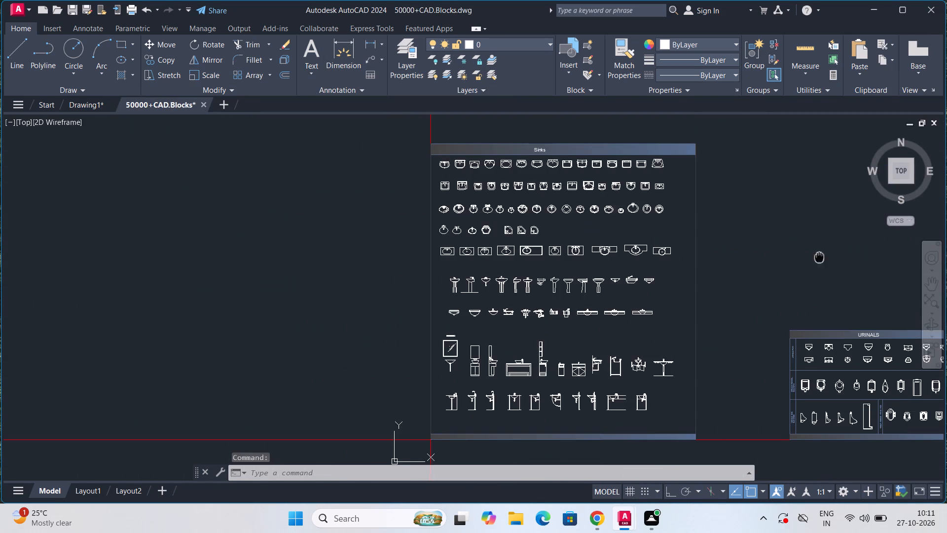
middle_drag(818, 257, 165, 215)
middle_drag(774, 280, 111, 307)
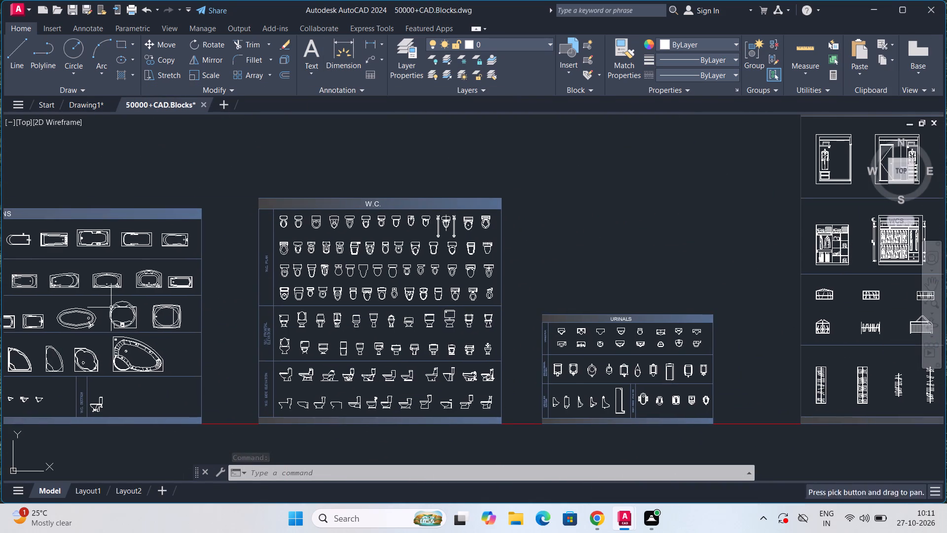
scroll(217, 306, up, 2)
middle_drag(577, 293, 0, 245)
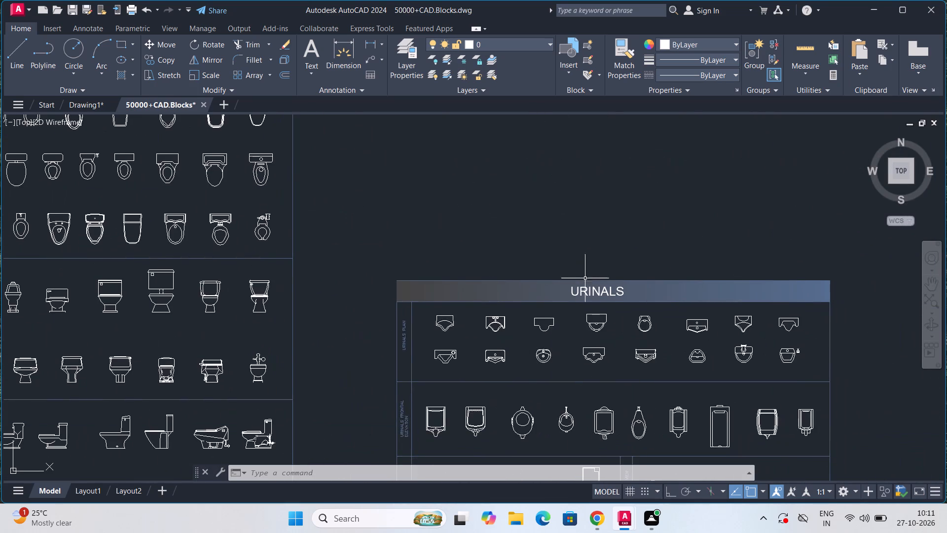
scroll(602, 277, down, 2)
middle_drag(747, 299, 185, 432)
middle_drag(586, 318, 65, 273)
scroll(439, 358, up, 2)
middle_drag(586, 316, 234, 268)
scroll(233, 268, down, 2)
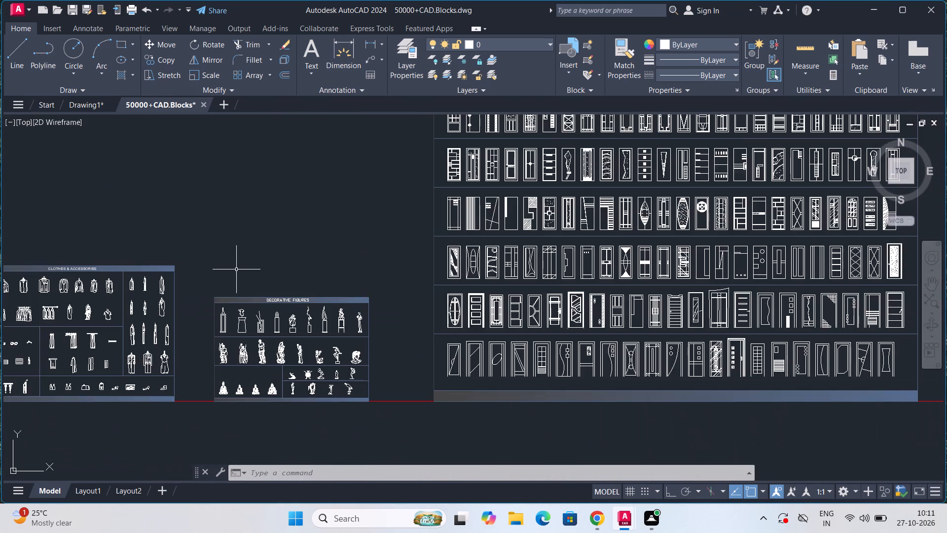
middle_drag(704, 247, 86, 352)
middle_drag(608, 336, 45, 333)
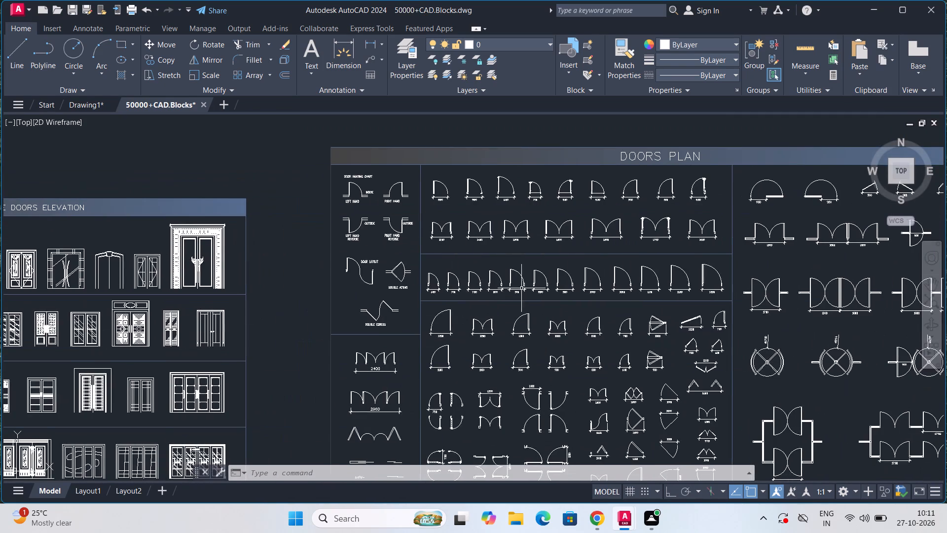
middle_drag(561, 283, 108, 311)
middle_drag(693, 300, 290, 265)
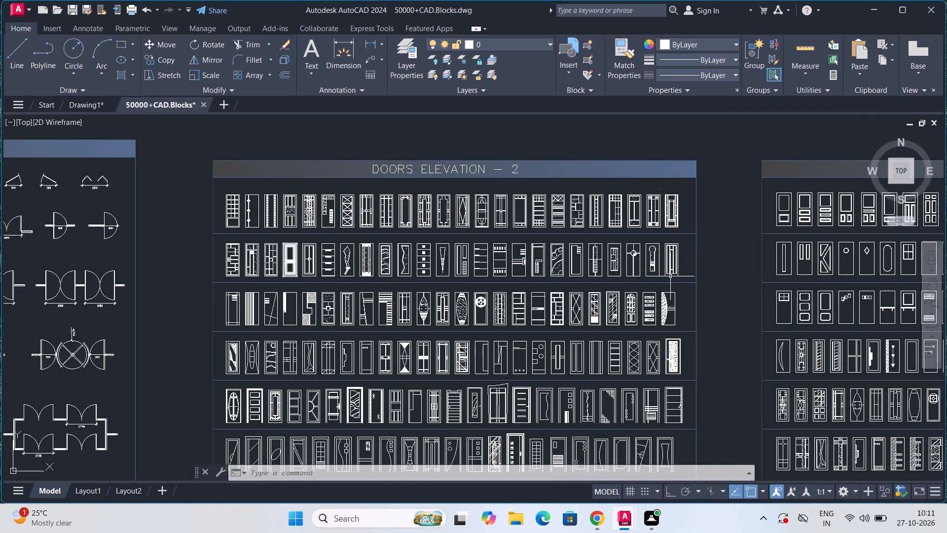
middle_drag(490, 274, 217, 273)
middle_drag(890, 274, 288, 281)
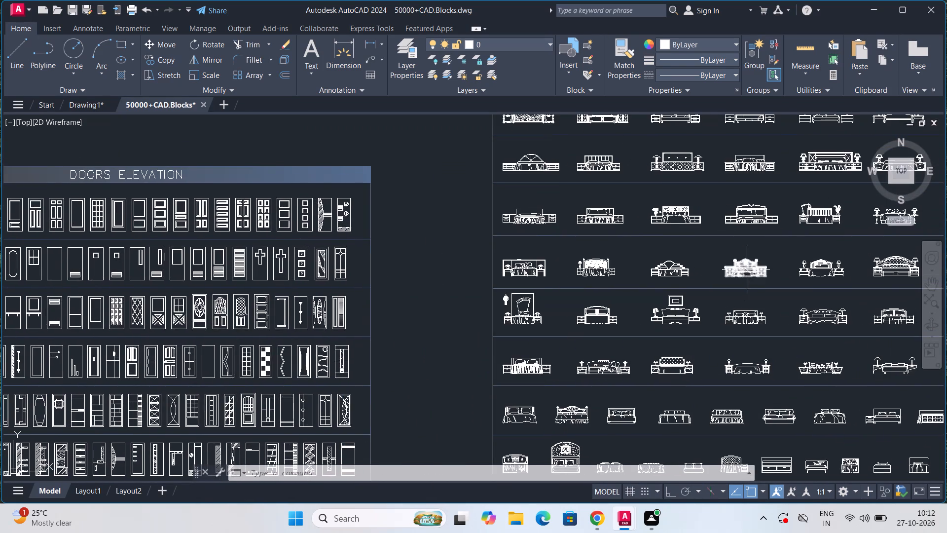
middle_drag(746, 269, 418, 345)
middle_drag(809, 257, 271, 231)
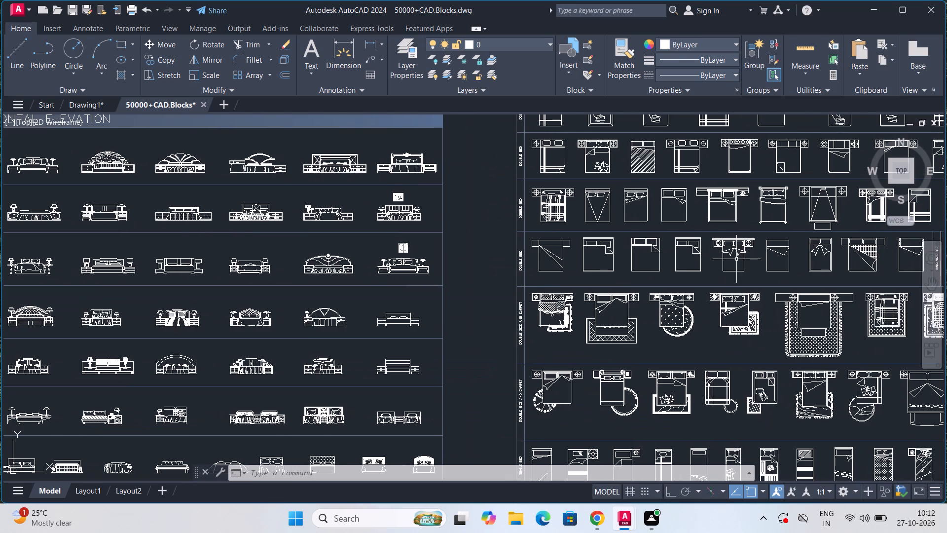
middle_drag(736, 259, 203, 298)
scroll(859, 216, down, 1)
middle_drag(764, 235, 703, 235)
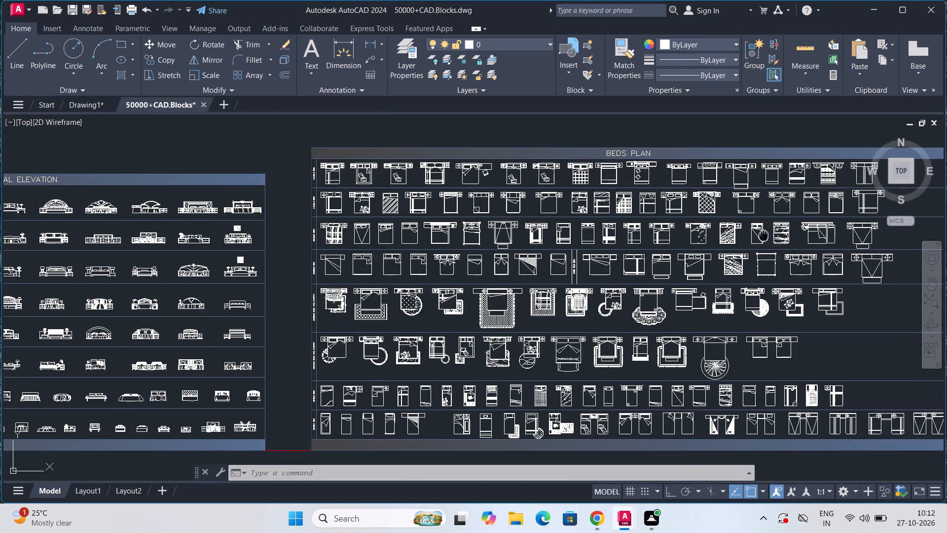
middle_drag(703, 235, 191, 244)
middle_drag(657, 259, 361, 207)
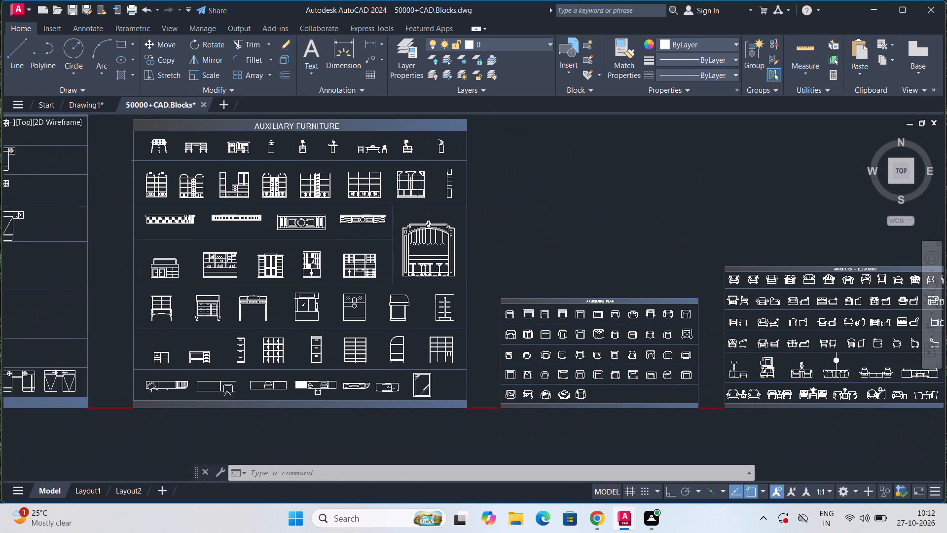
scroll(726, 284, up, 1)
middle_drag(787, 297, 156, 259)
scroll(388, 260, down, 1)
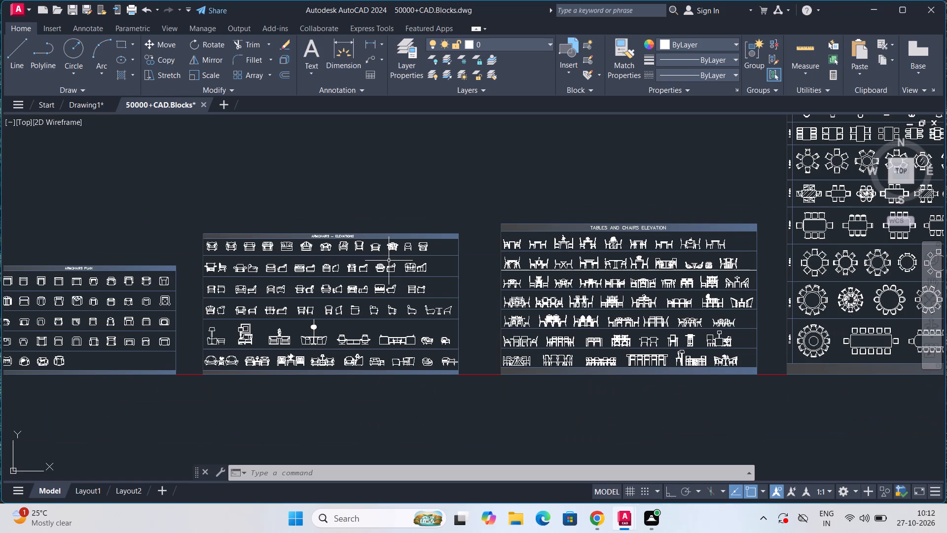
middle_drag(705, 314, 279, 345)
middle_drag(601, 224, 576, 300)
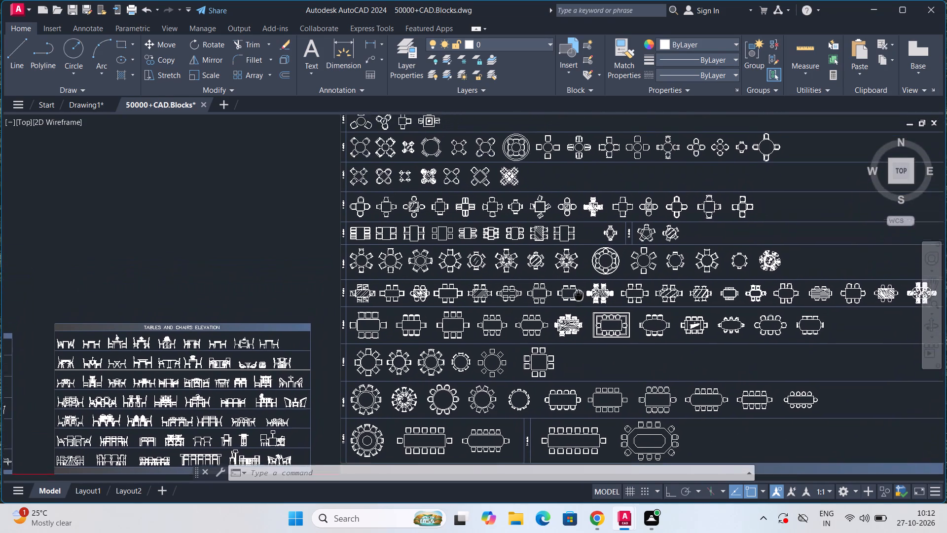
middle_drag(576, 300, 529, 368)
scroll(526, 361, up, 1)
middle_drag(521, 354, 176, 274)
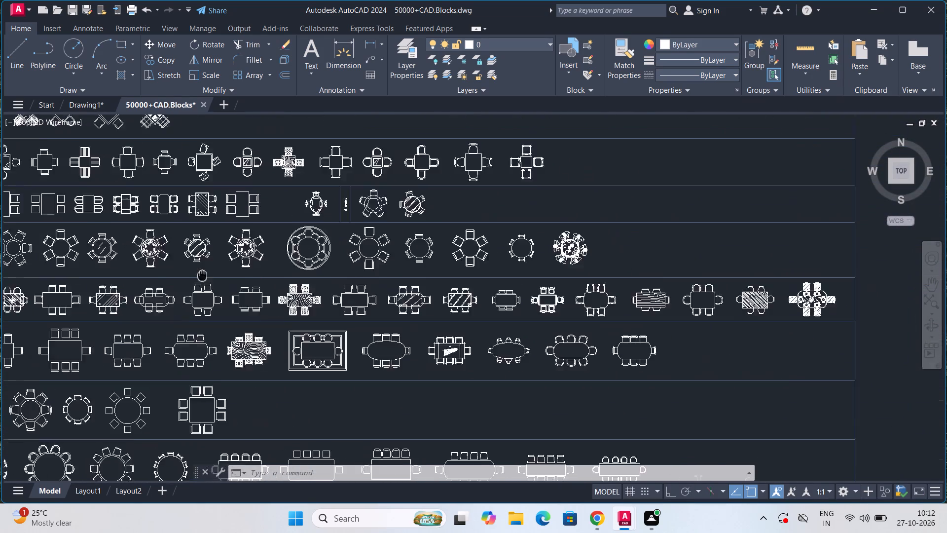
middle_drag(176, 274, 35, 272)
scroll(621, 267, down, 1)
middle_drag(745, 347, 157, 294)
scroll(252, 297, down, 1)
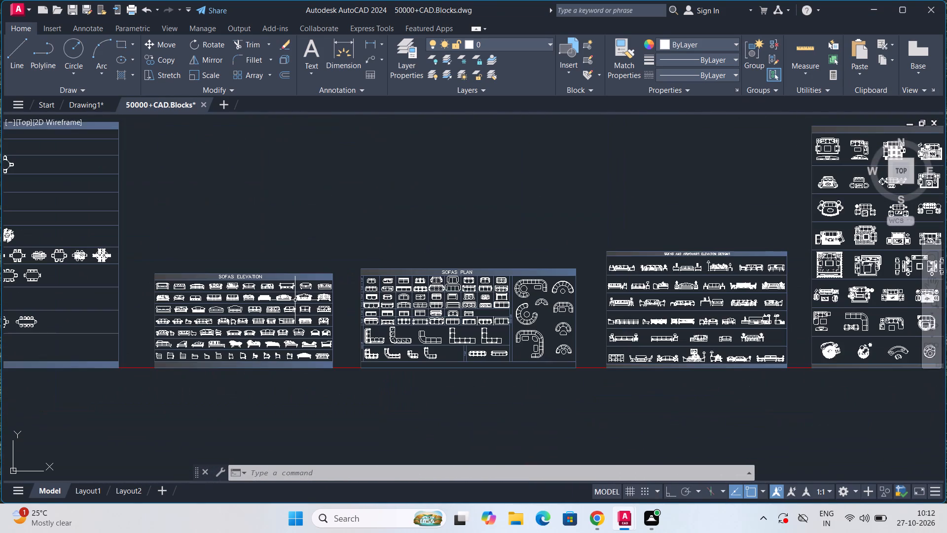
middle_drag(706, 329, 594, 356)
scroll(592, 342, up, 2)
middle_drag(592, 341, 352, 333)
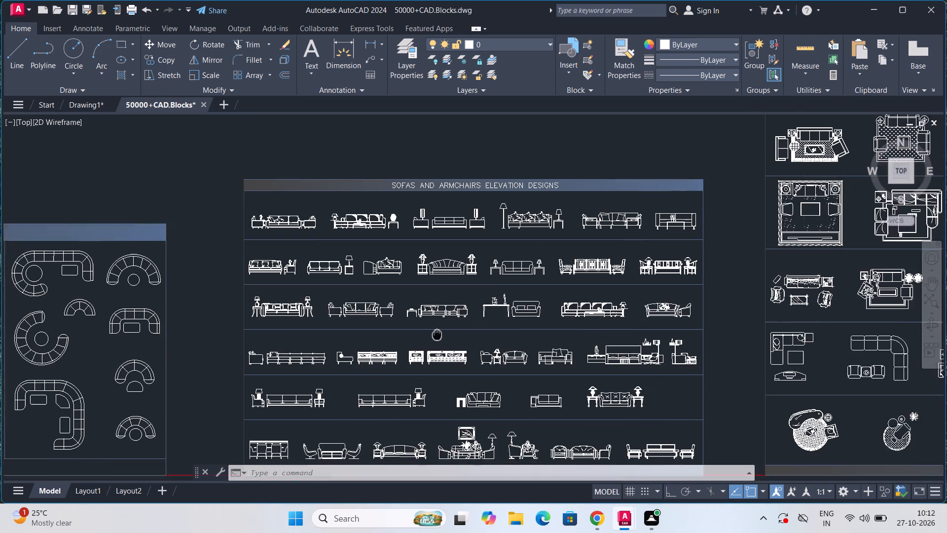
middle_drag(352, 333, 91, 344)
scroll(730, 321, down, 1)
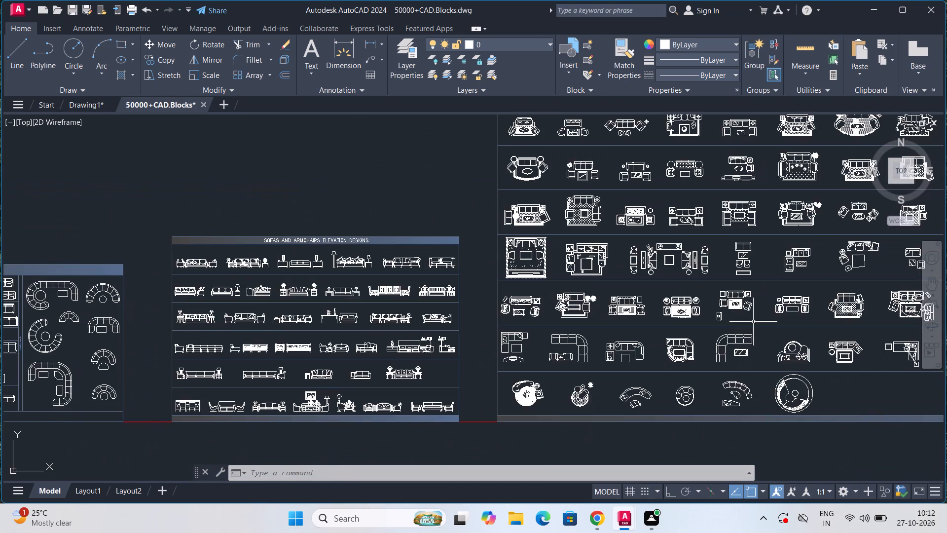
scroll(773, 300, down, 1)
middle_drag(812, 267, 166, 322)
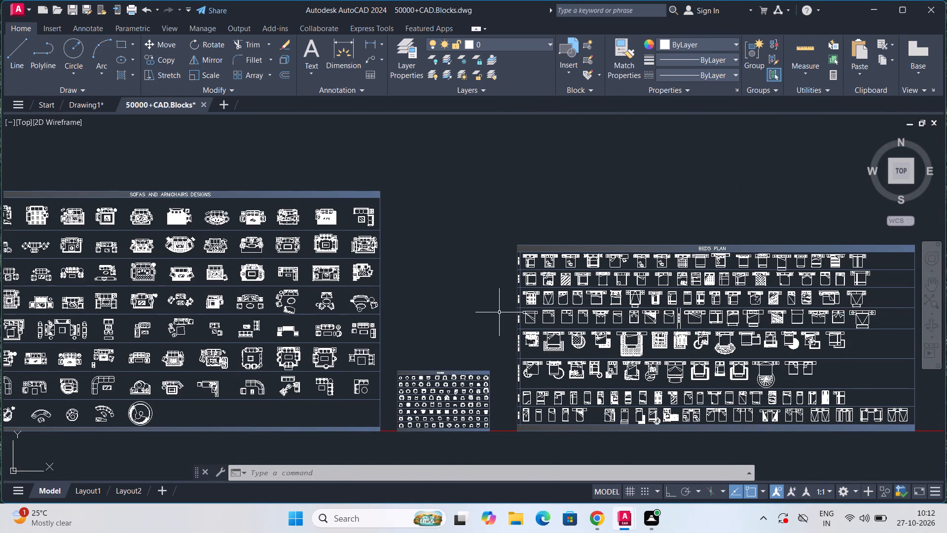
scroll(520, 318, up, 1)
middle_drag(451, 380, 527, 251)
scroll(462, 315, up, 4)
scroll(463, 315, down, 5)
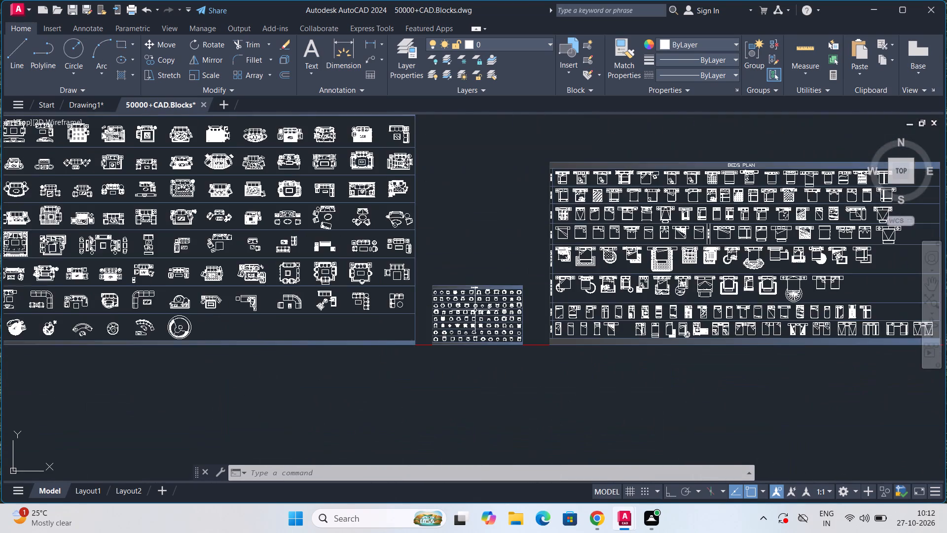
scroll(669, 318, up, 3)
middle_drag(669, 318, 204, 331)
scroll(202, 325, down, 4)
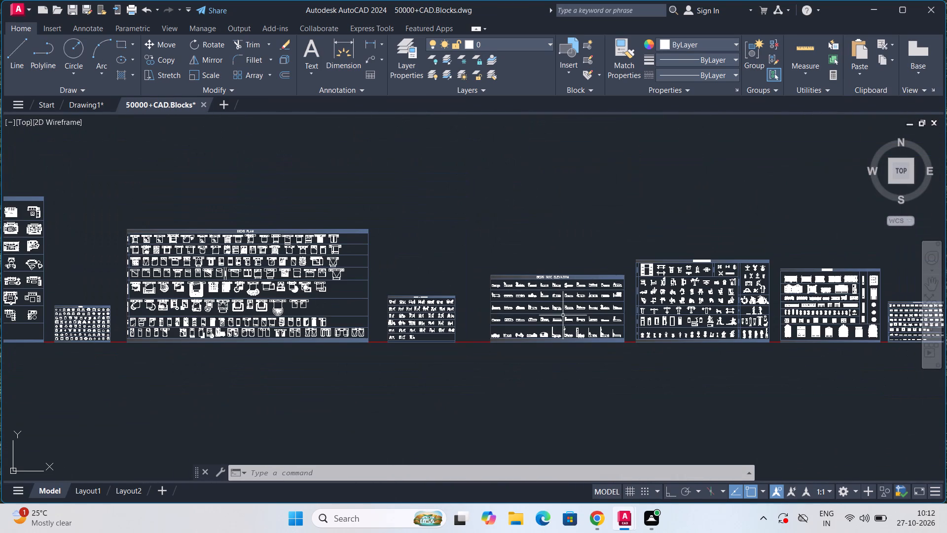
middle_drag(588, 315, 203, 323)
Copy the three-burner cooktop, seventh in the first row of the Rangues Collection sheet, to the clipboard.
scroll(435, 321, up, 3)
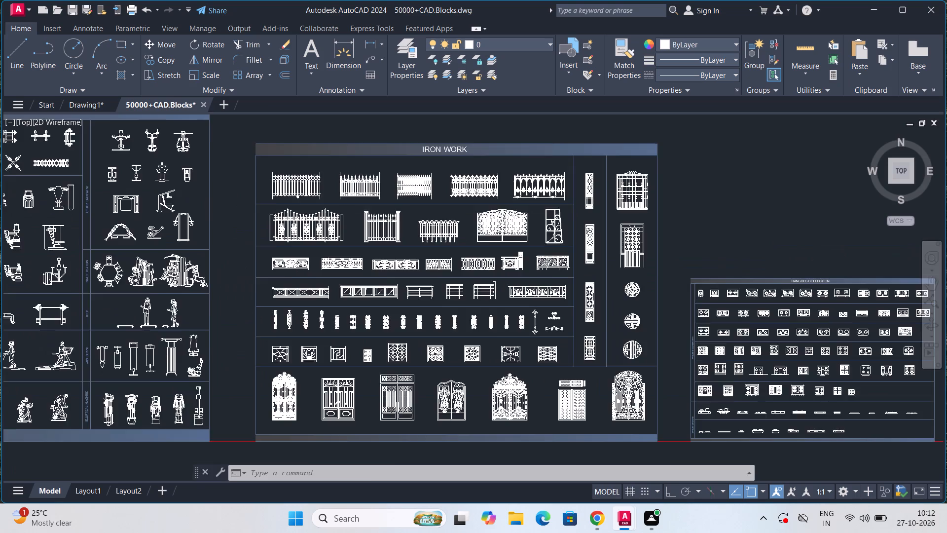
scroll(439, 319, up, 2)
scroll(442, 315, down, 5)
scroll(584, 323, up, 4)
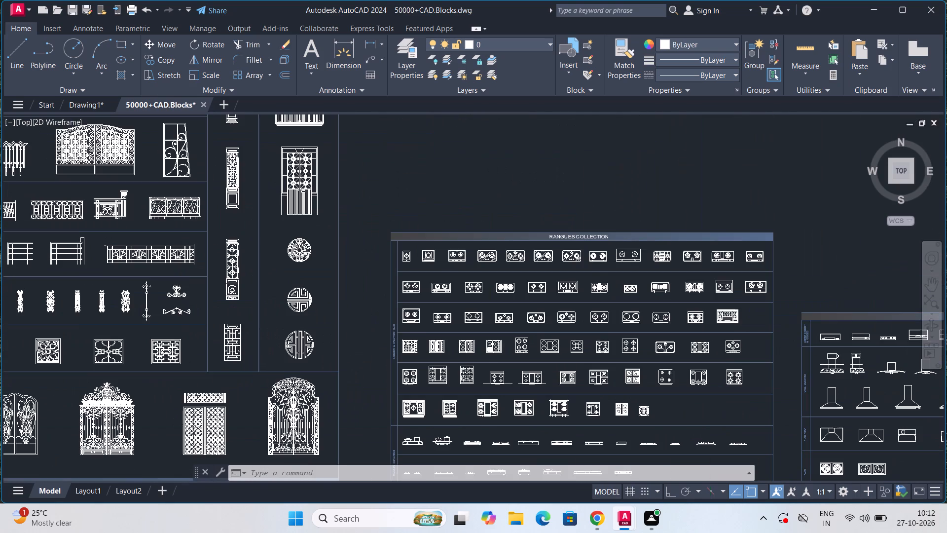
scroll(584, 323, up, 3)
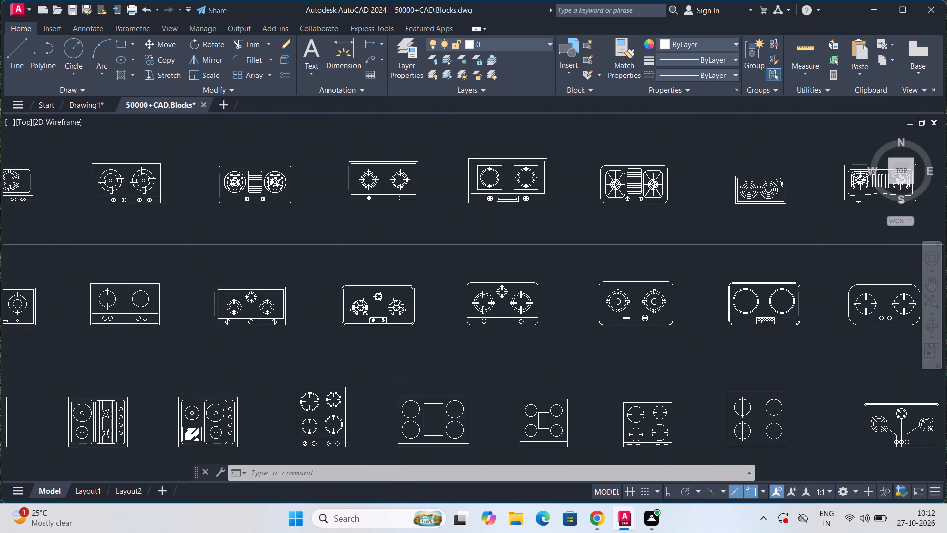
scroll(584, 323, down, 2)
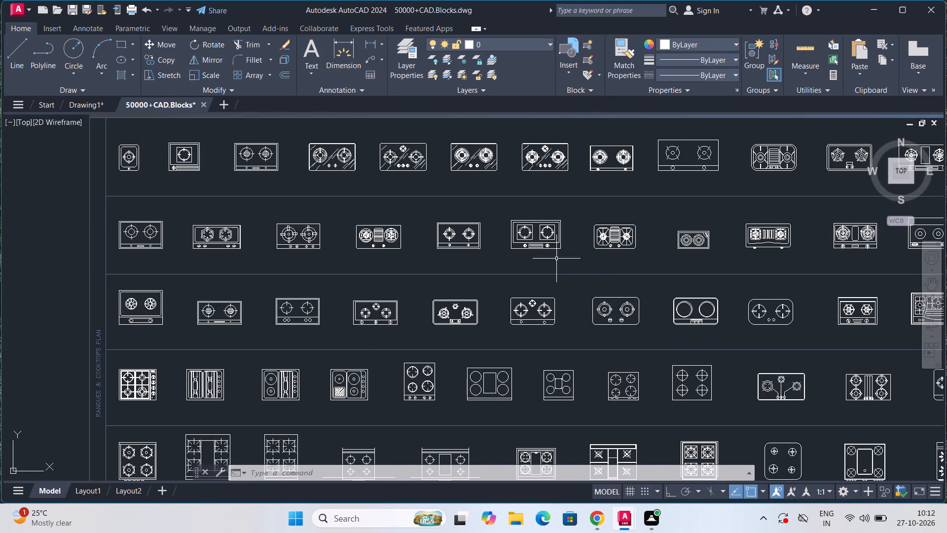
click(541, 168)
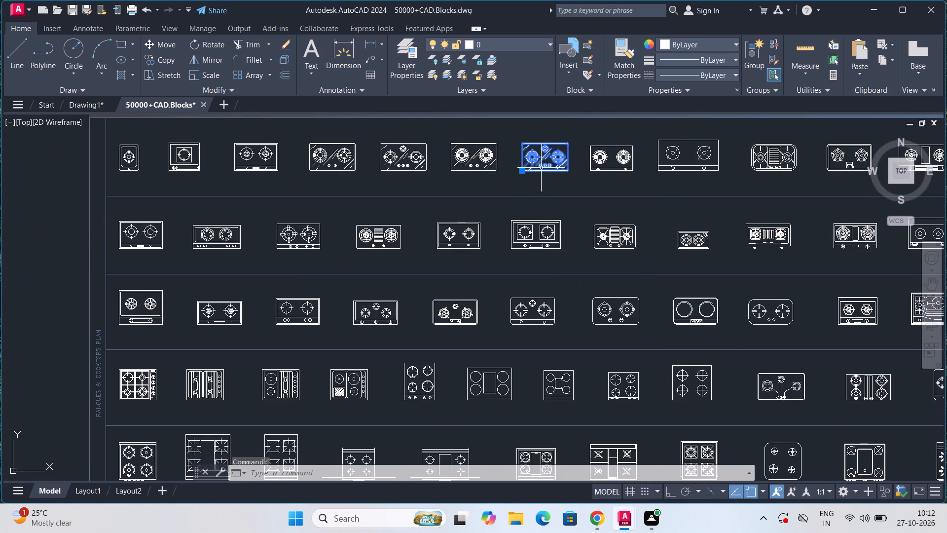
right_click(541, 168)
click(575, 241)
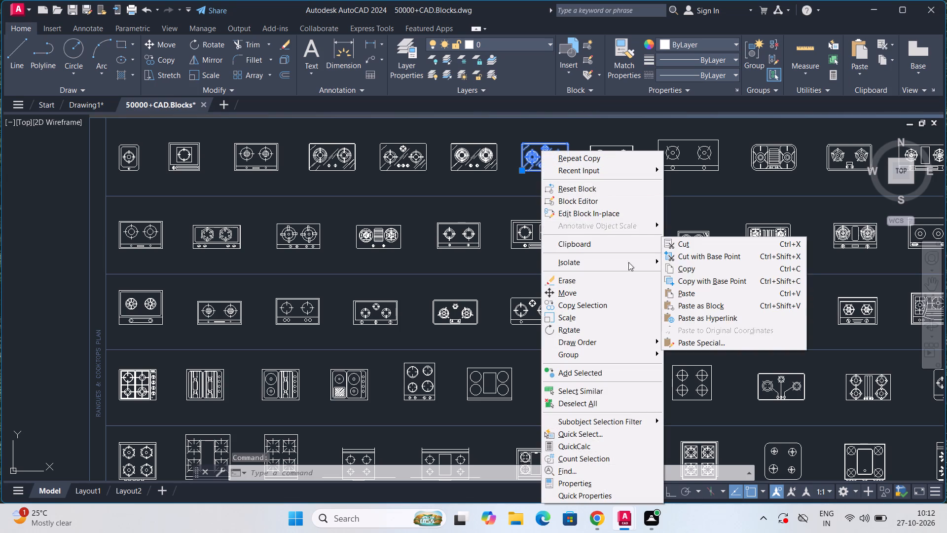
click(715, 272)
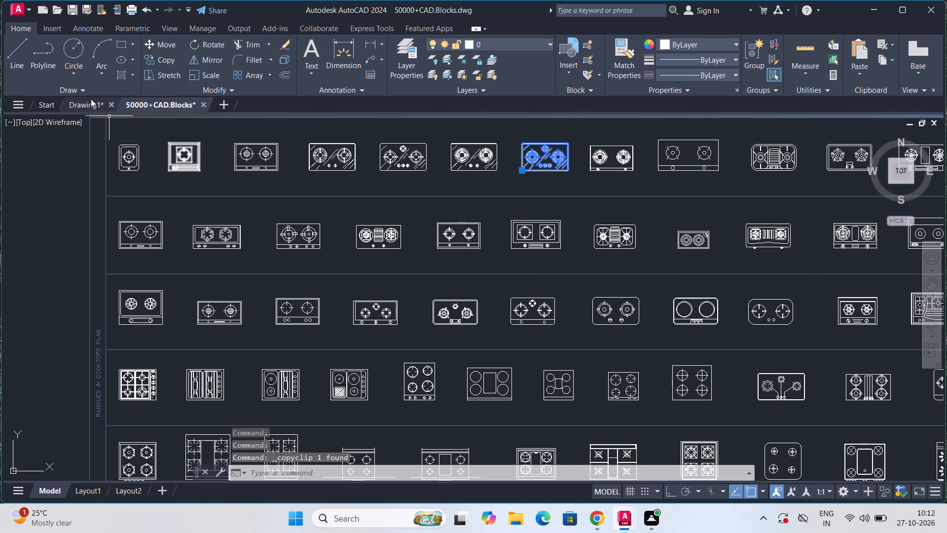
Paste the copied cooktop into Drawing1, in the empty space east of the floor plan.
click(86, 102)
scroll(378, 304, down, 4)
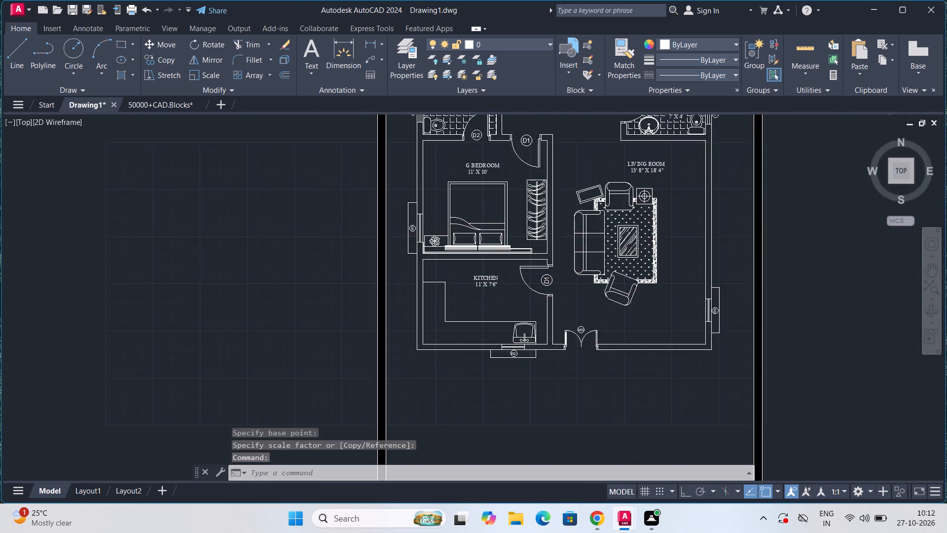
middle_drag(477, 306, 375, 350)
right_click(529, 322)
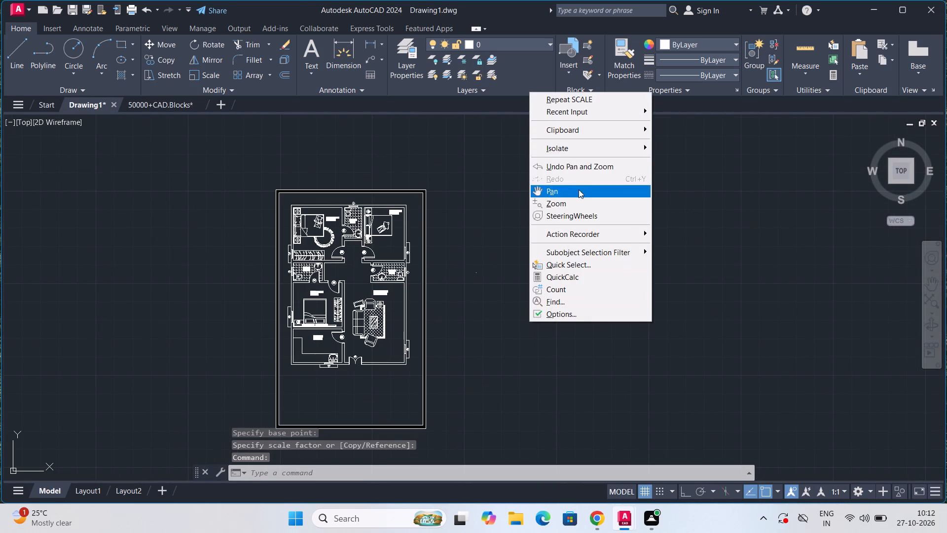
click(608, 127)
click(700, 178)
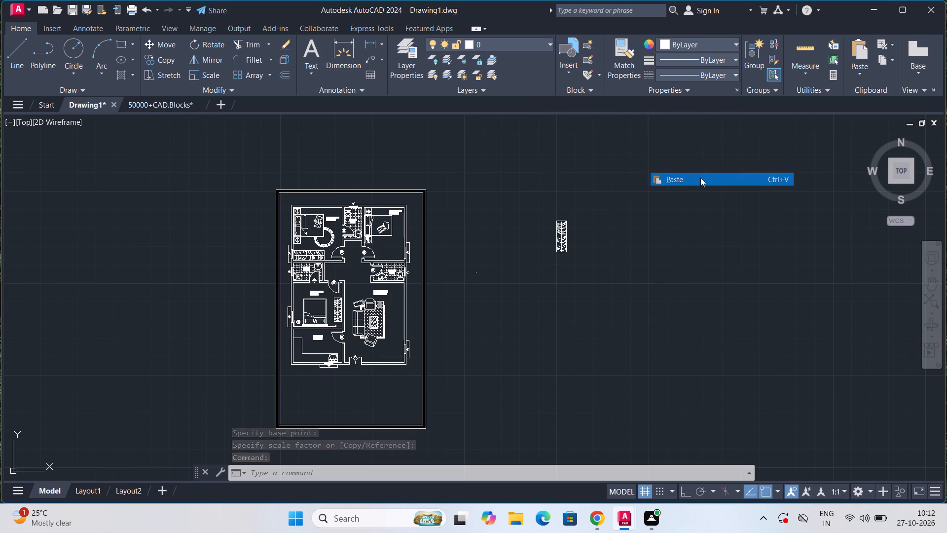
click(599, 316)
Scale the oversized cooktop down freehand from a base point near its southwest corner.
click(607, 297)
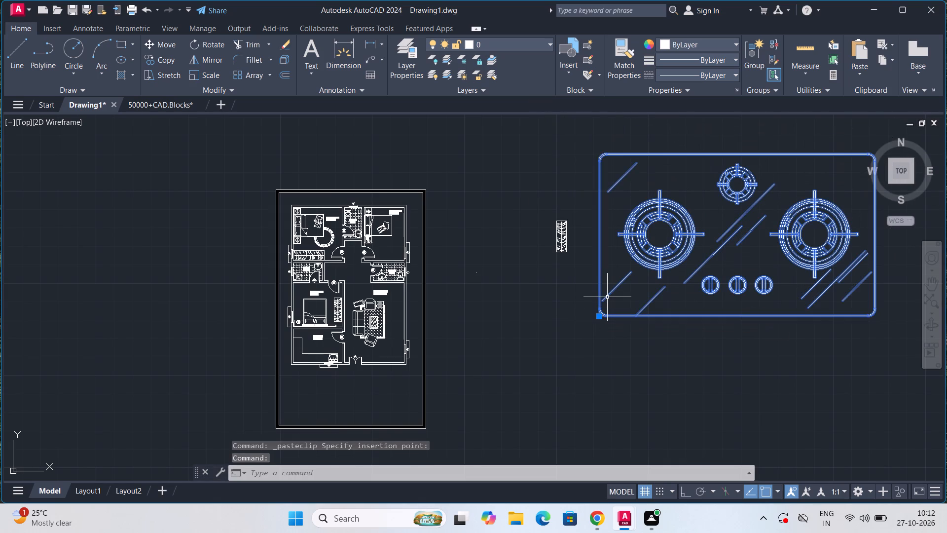
text(SC)
key(Return)
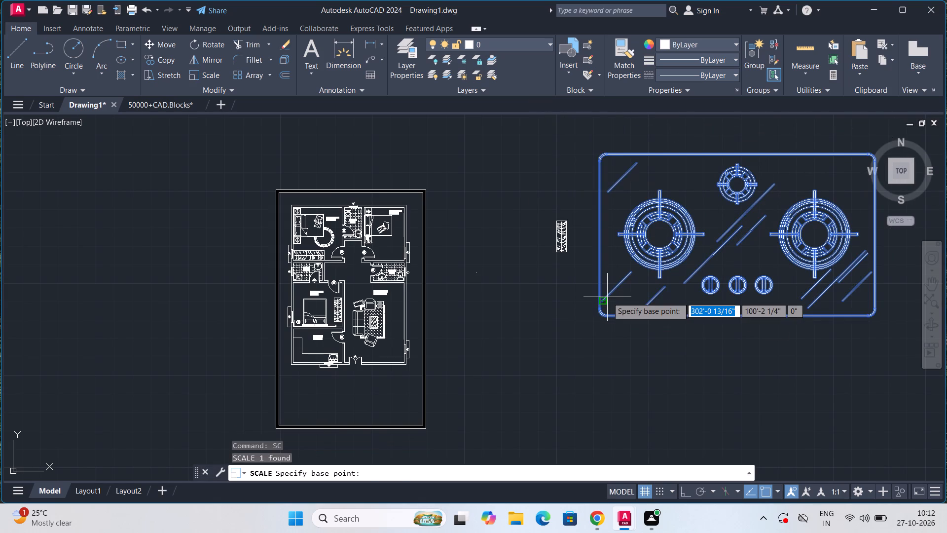
click(607, 297)
scroll(588, 296, up, 5)
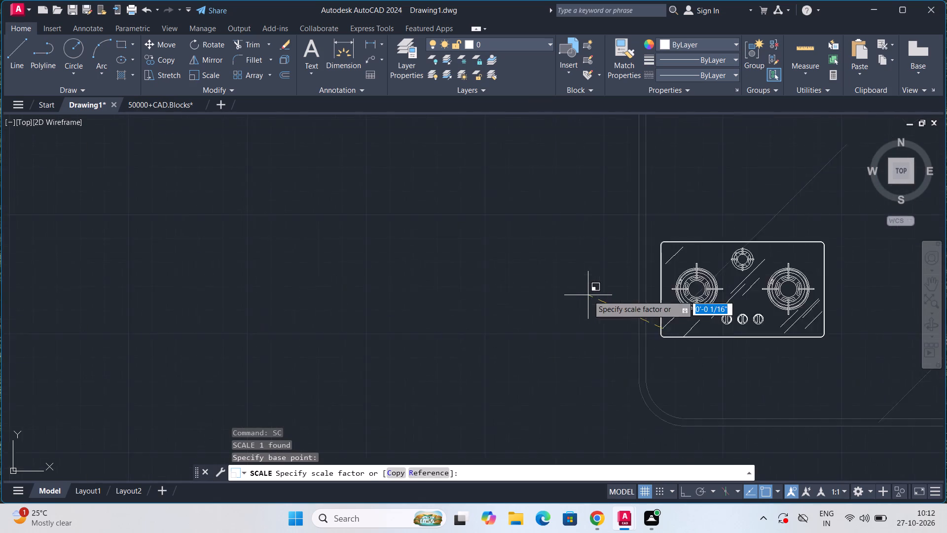
click(694, 330)
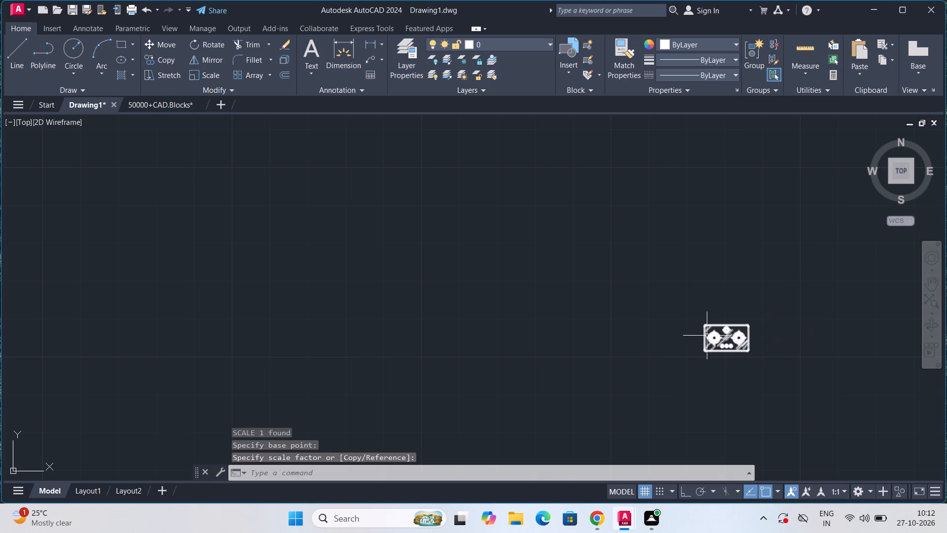
Move the scaled-down cooktop from the empty space east of the floor plan onto the kitchen's south counter, west of the sink.
click(712, 336)
key(m)
key(Return)
click(713, 336)
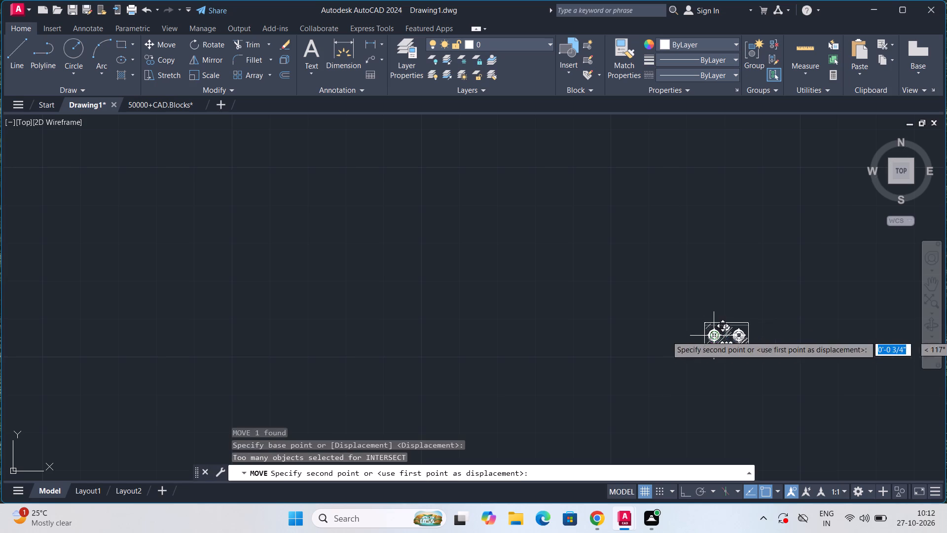
scroll(173, 306, down, 4)
middle_drag(244, 310, 714, 344)
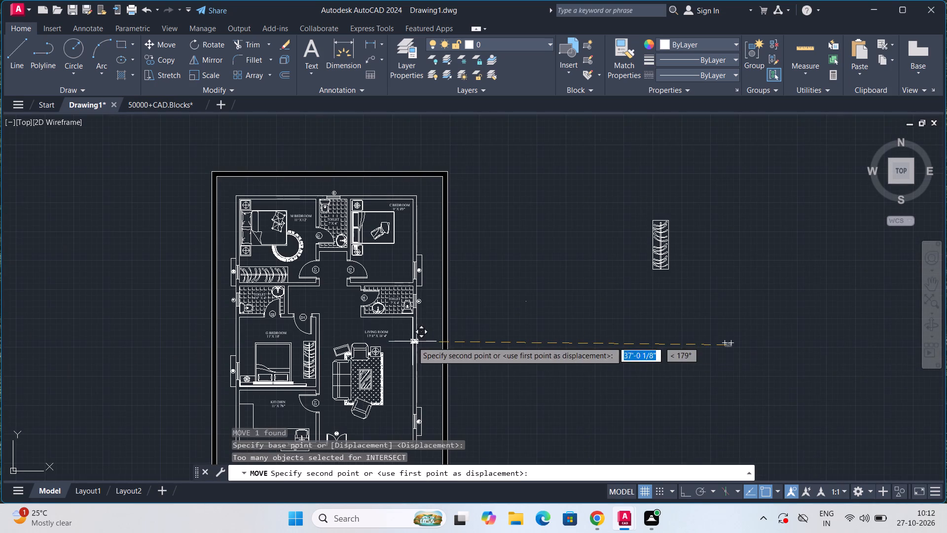
middle_drag(409, 341, 482, 200)
scroll(303, 266, up, 2)
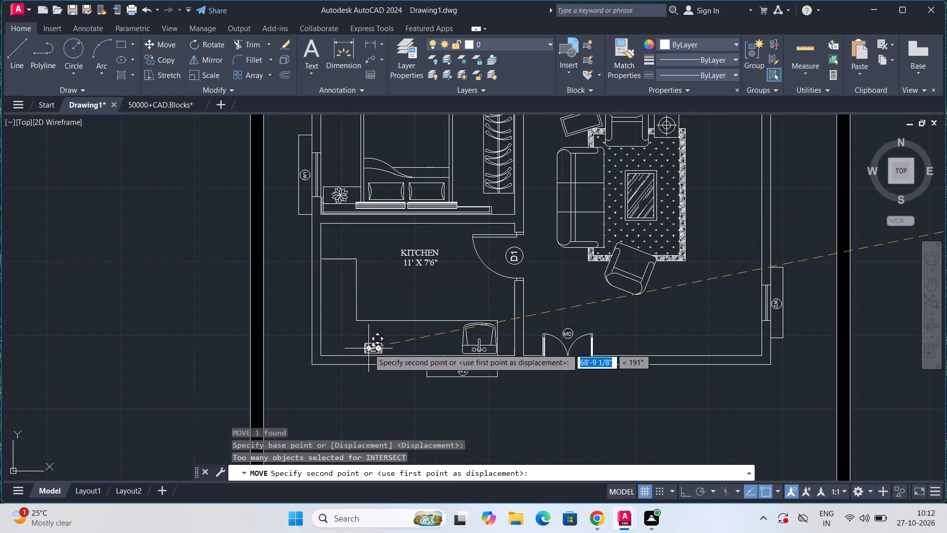
click(370, 344)
Erase the leftover wardrobe block and the tiny stray object from the empty space east of the floor plan.
middle_drag(372, 341, 0, 413)
middle_drag(502, 291, 406, 358)
scroll(406, 358, down, 4)
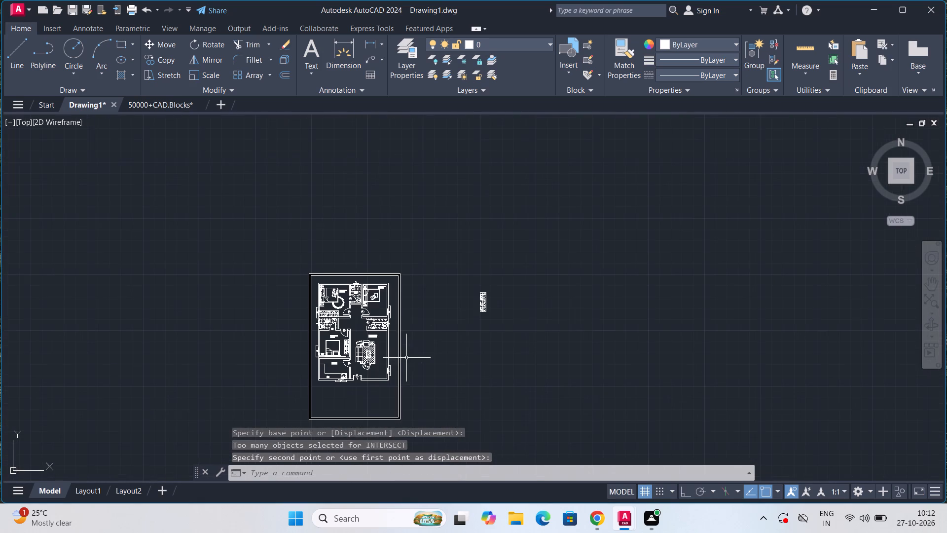
drag(536, 336, 477, 263)
key(Delete)
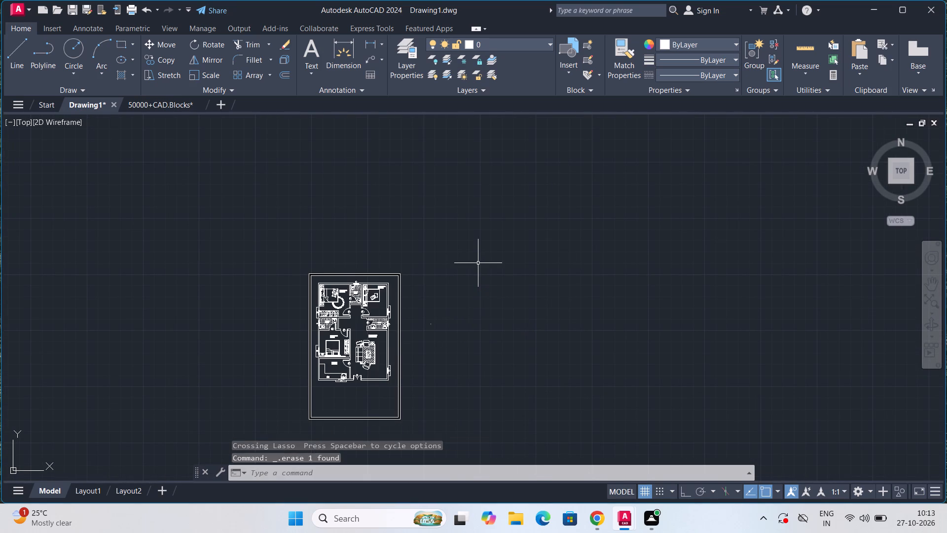
scroll(392, 317, up, 4)
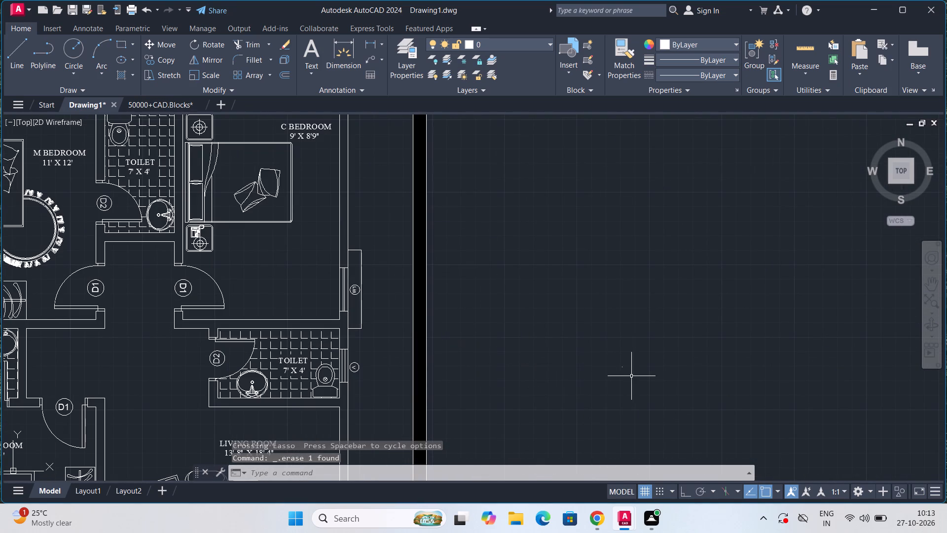
drag(634, 379, 620, 346)
key(Delete)
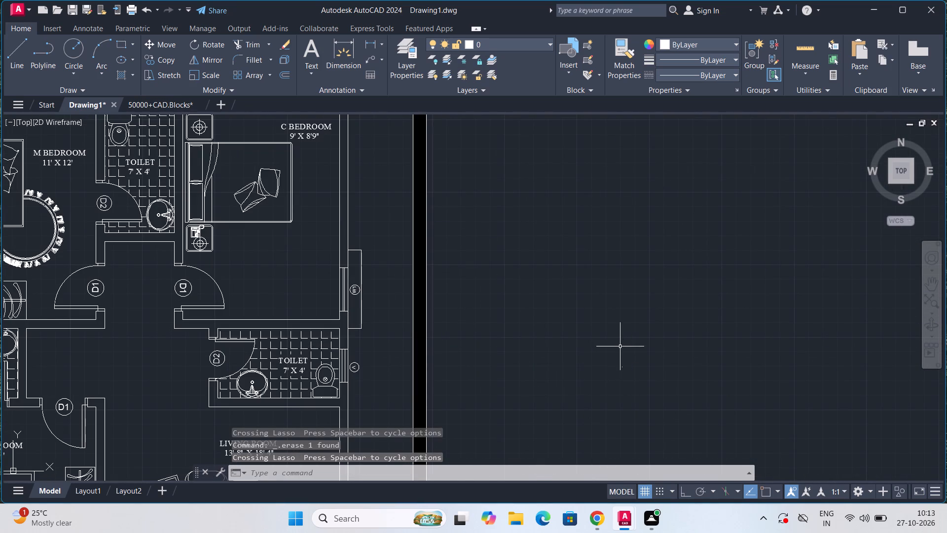
drag(634, 401, 613, 279)
key(Delete)
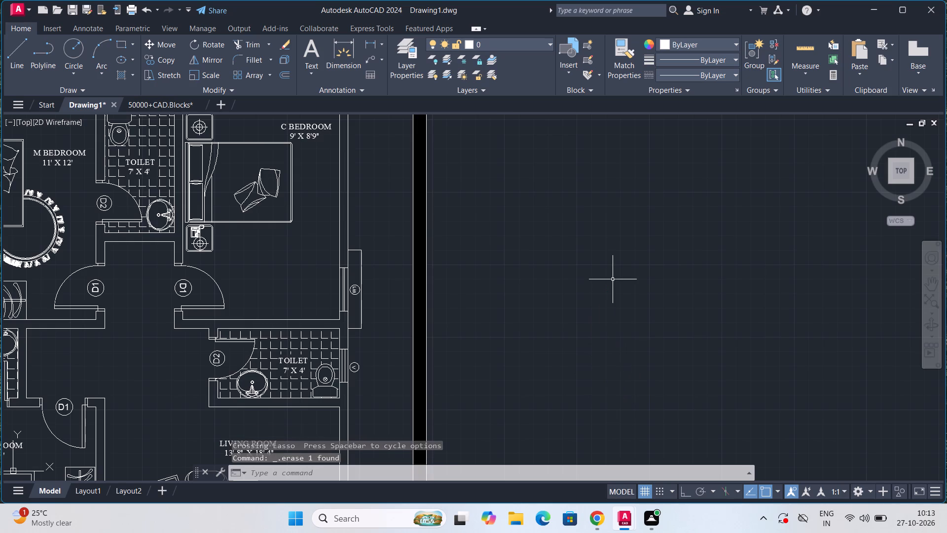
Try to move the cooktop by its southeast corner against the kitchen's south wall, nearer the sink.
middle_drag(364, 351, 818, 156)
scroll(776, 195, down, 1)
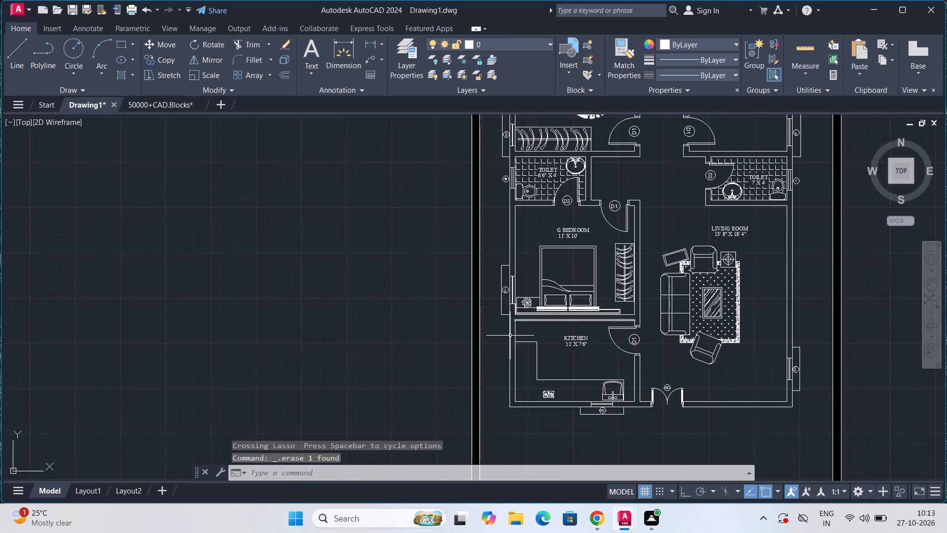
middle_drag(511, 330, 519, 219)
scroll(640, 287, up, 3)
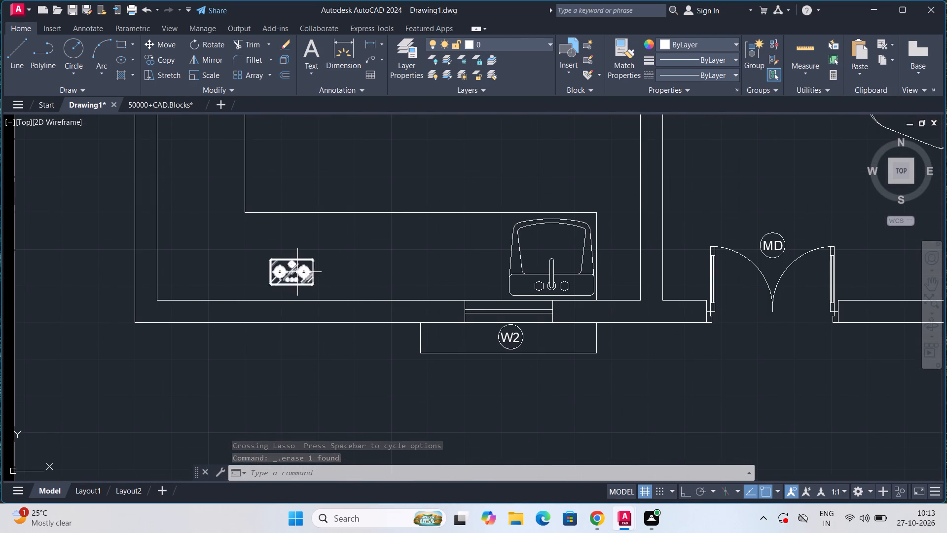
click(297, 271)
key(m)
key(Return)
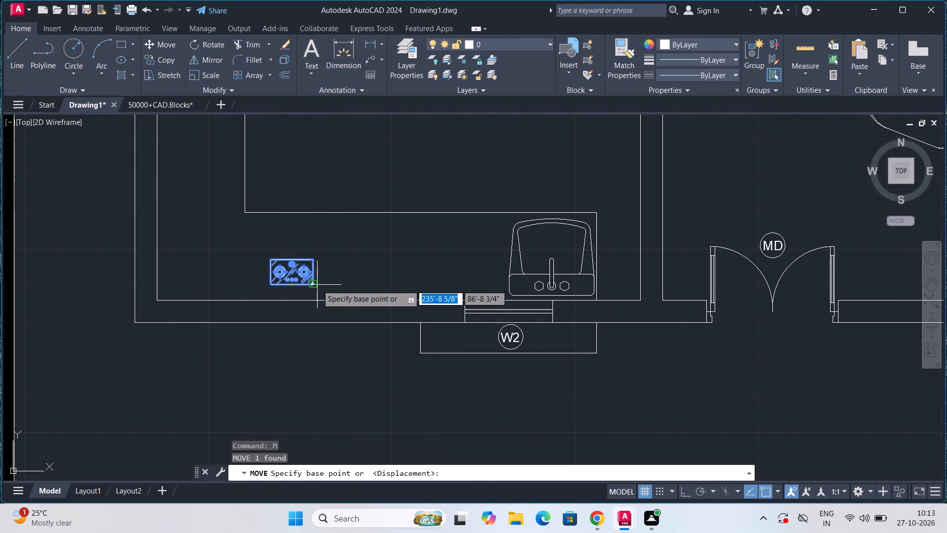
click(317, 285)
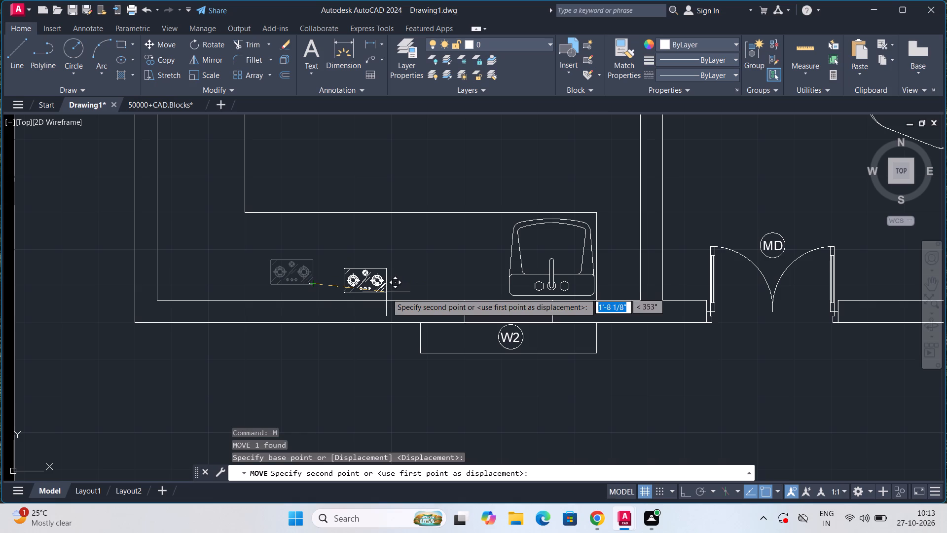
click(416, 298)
Move the cooktop from the wall corner east of the sink back onto the counter, west of the sink.
scroll(416, 298, up, 1)
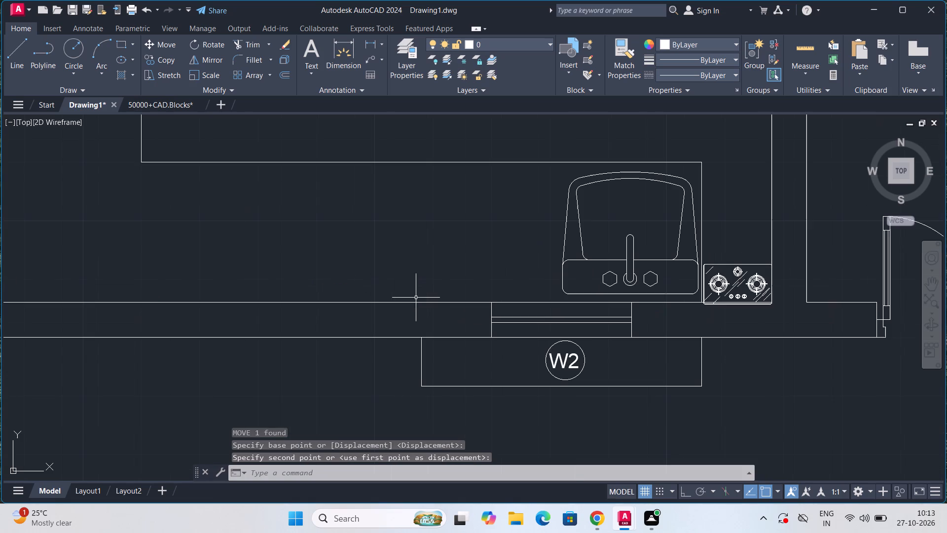
click(713, 281)
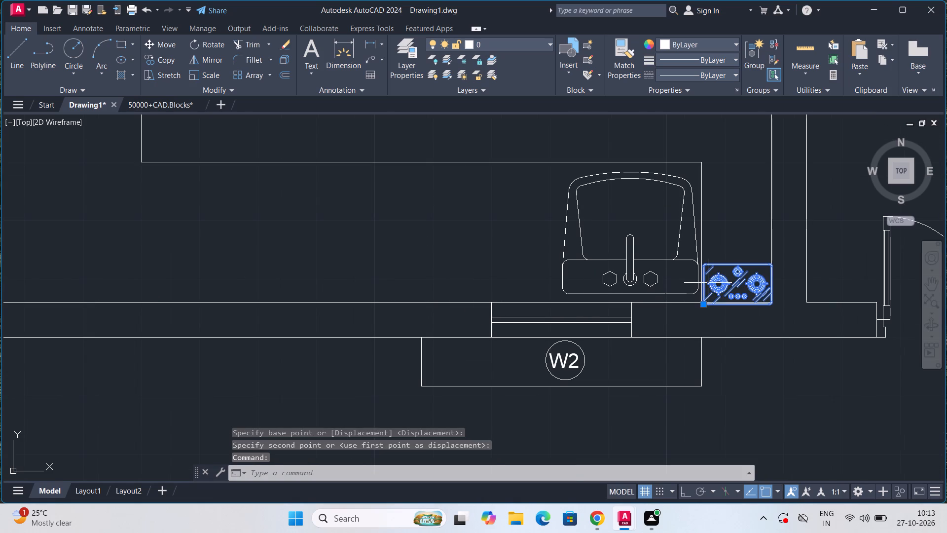
key(m)
key(Return)
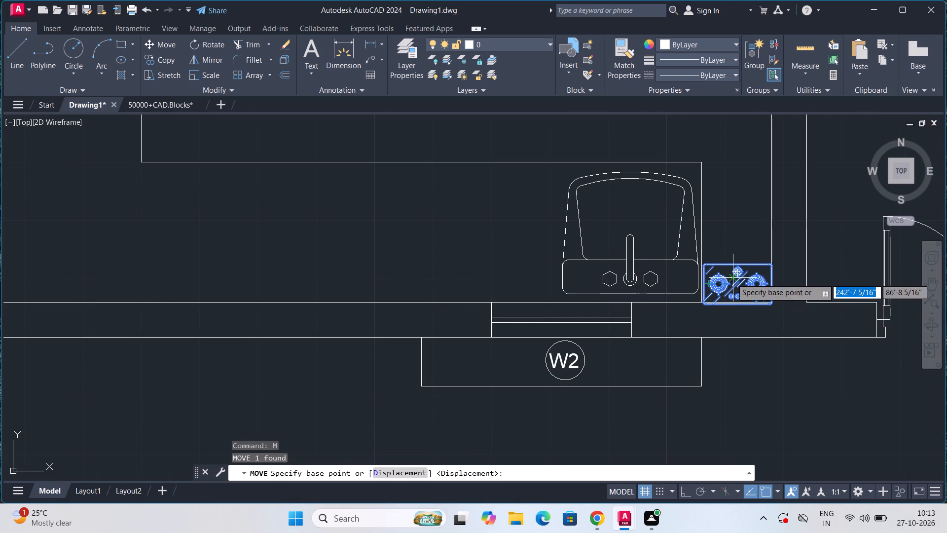
click(731, 278)
click(391, 257)
Scale the cooktop up freehand by a factor of about 3 from its southeast corner.
click(400, 270)
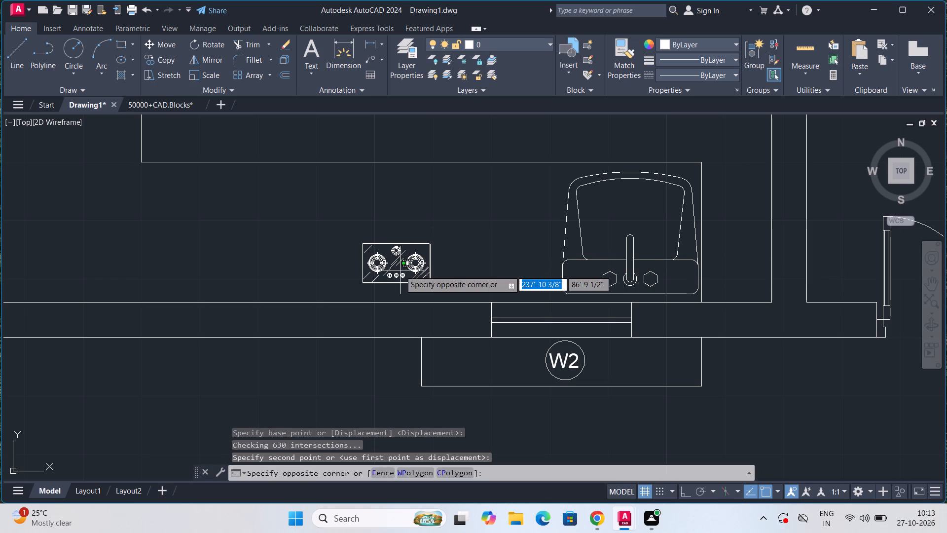
click(413, 259)
text(SC)
key(Return)
click(413, 259)
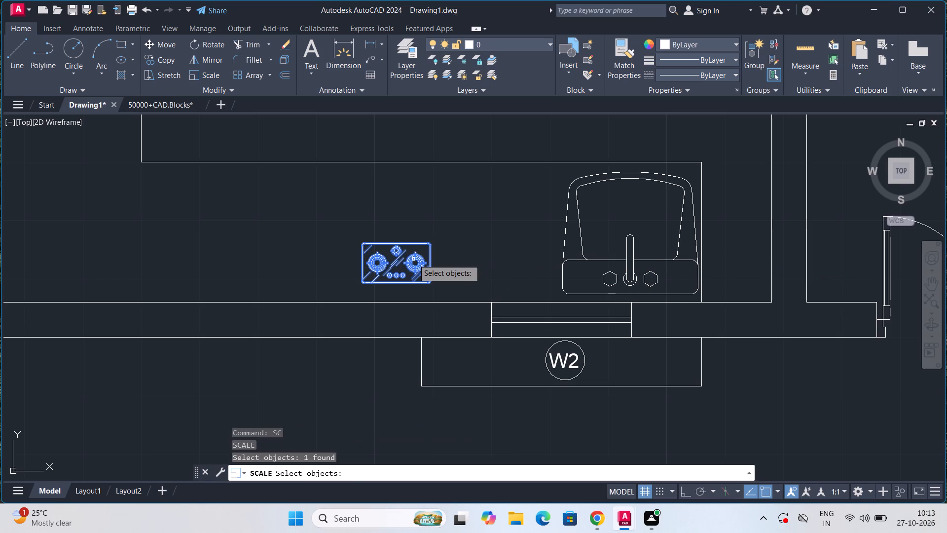
key(Return)
click(428, 281)
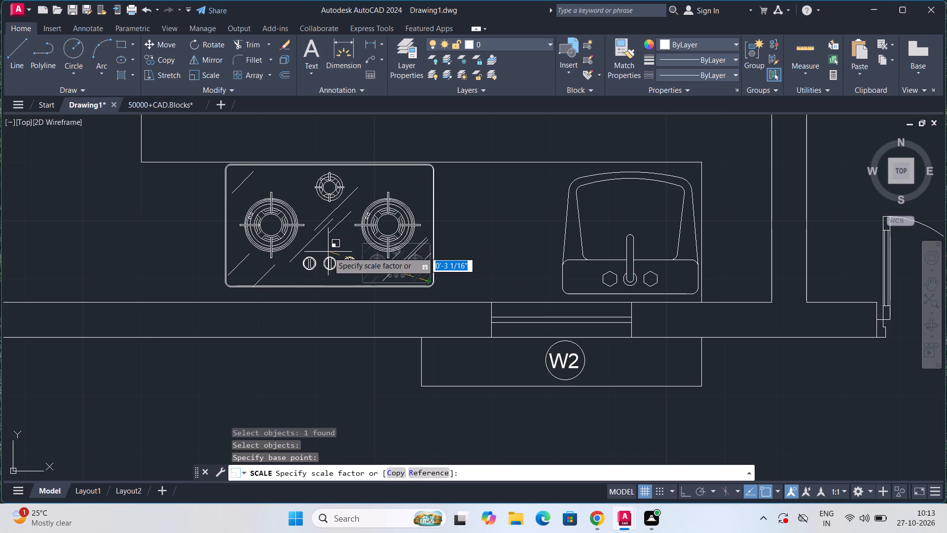
click(328, 252)
Move the enlarged cooktop slightly west along the counter, keeping it between the counter's front edge and the south wall.
click(339, 261)
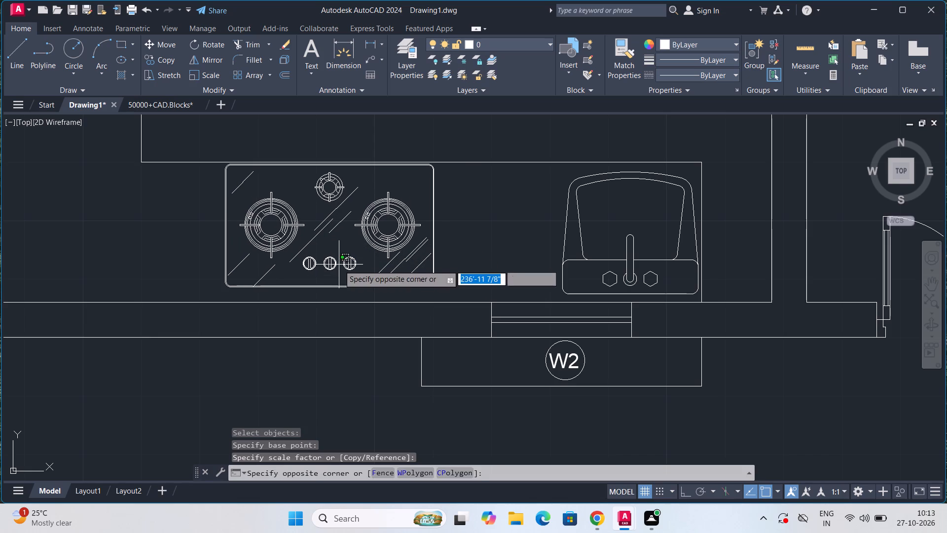
click(339, 266)
key(m)
key(Return)
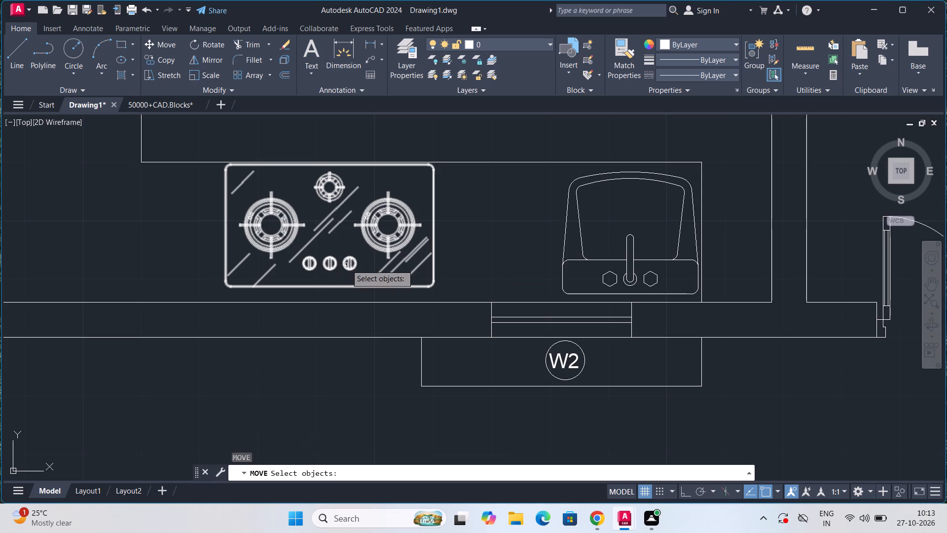
middle_click(346, 265)
click(346, 265)
click(346, 265)
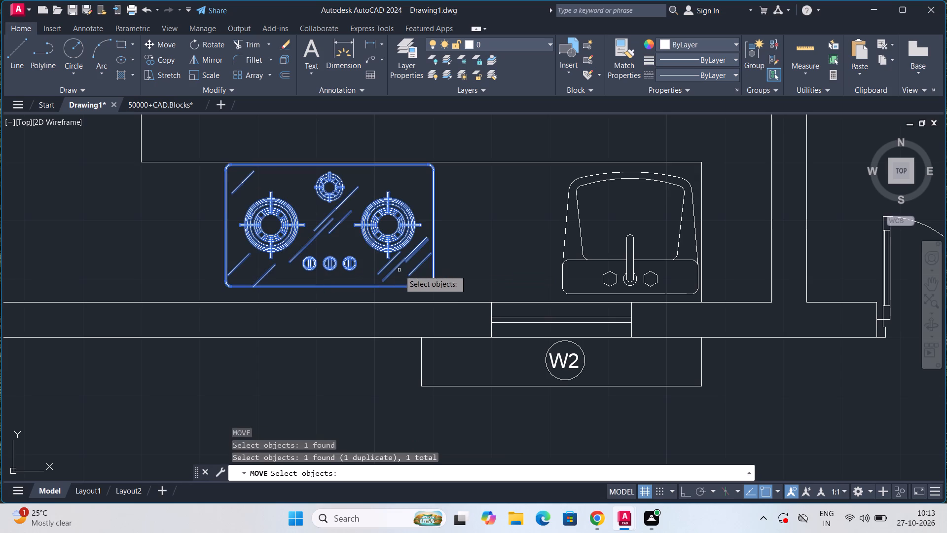
key(Return)
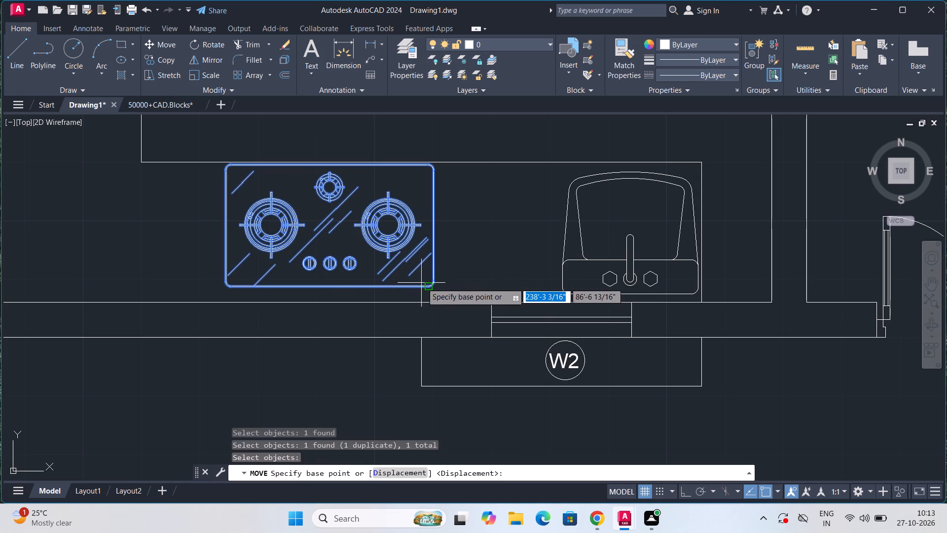
click(423, 283)
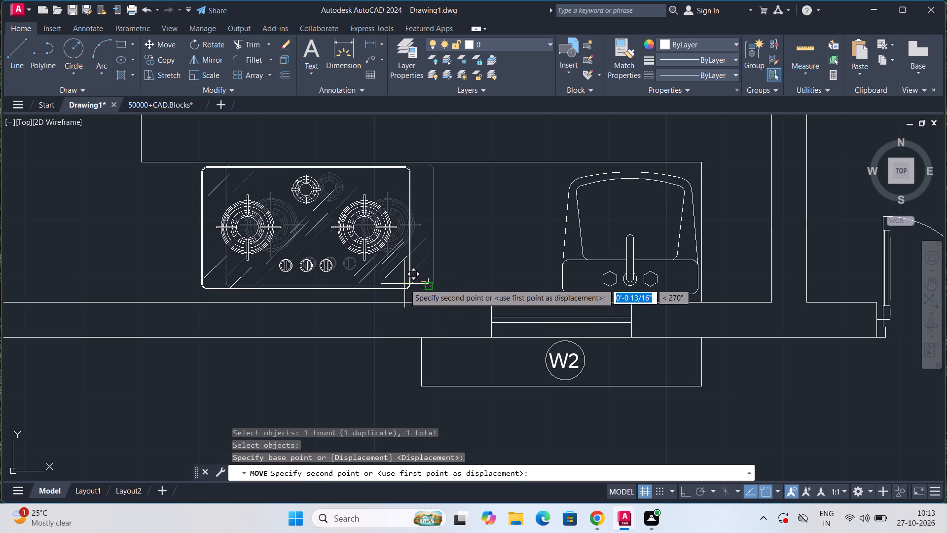
click(404, 284)
Look through the range, range hood and sink collections in the 50000+CAD.Blocks drawing for further kitchen blocks.
scroll(404, 284, down, 4)
scroll(404, 284, up, 1)
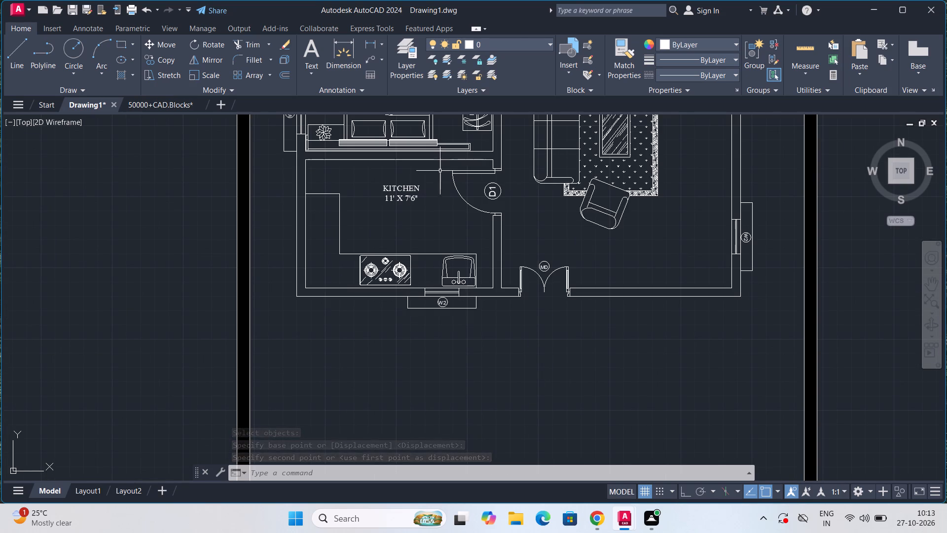
click(164, 100)
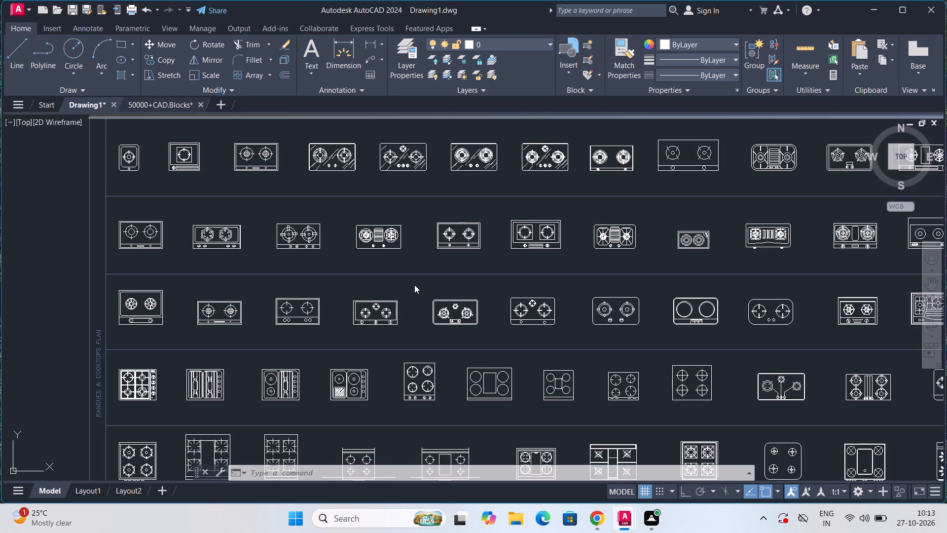
scroll(420, 283, down, 3)
scroll(586, 282, down, 2)
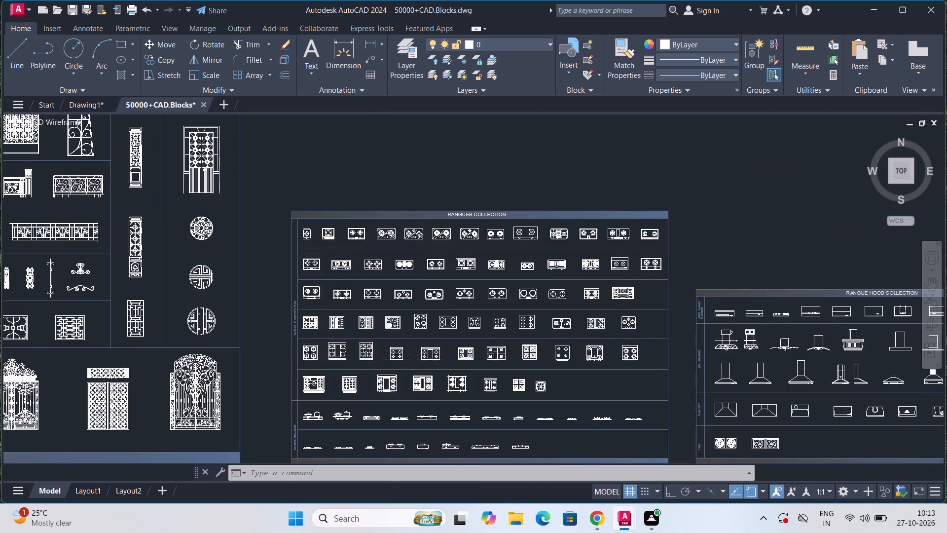
scroll(488, 224, up, 3)
middle_drag(488, 224, 472, 130)
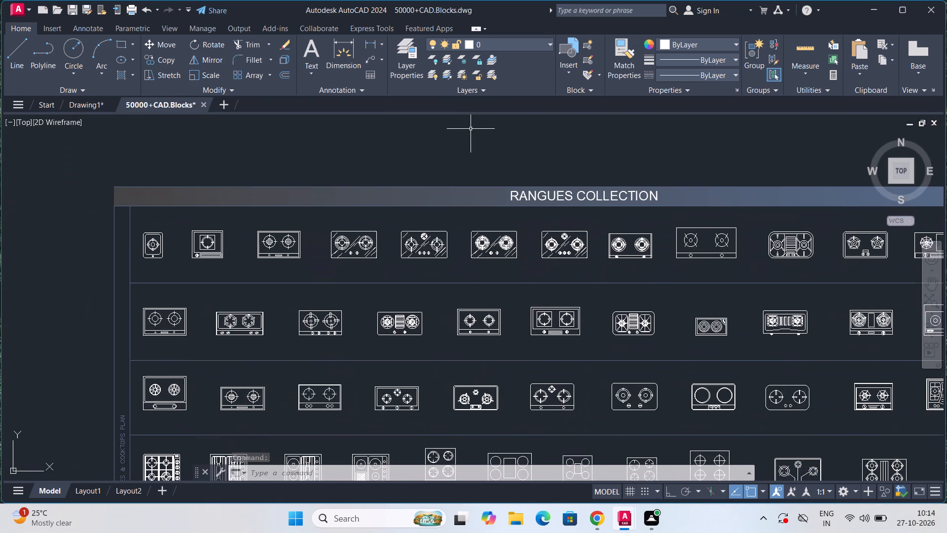
scroll(518, 229, down, 1)
middle_drag(622, 279, 584, 213)
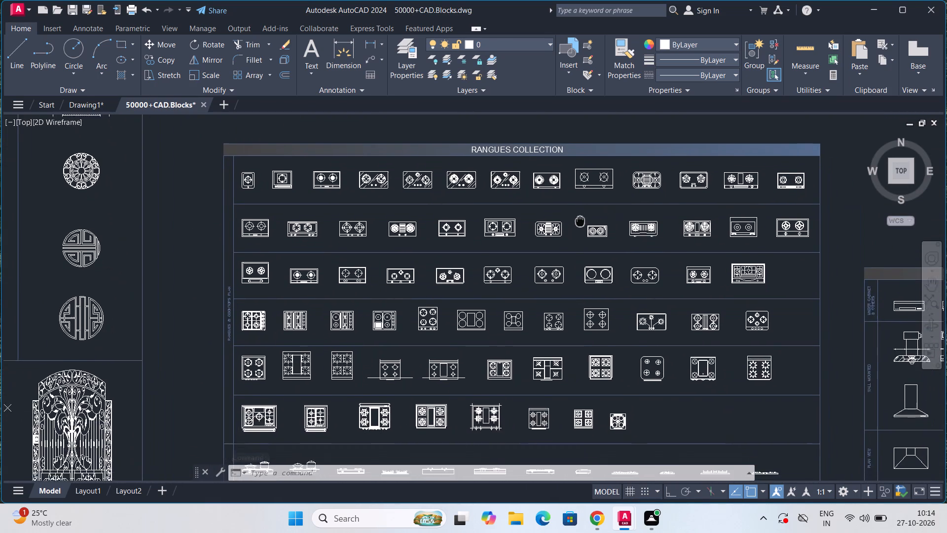
middle_drag(584, 213, 591, 197)
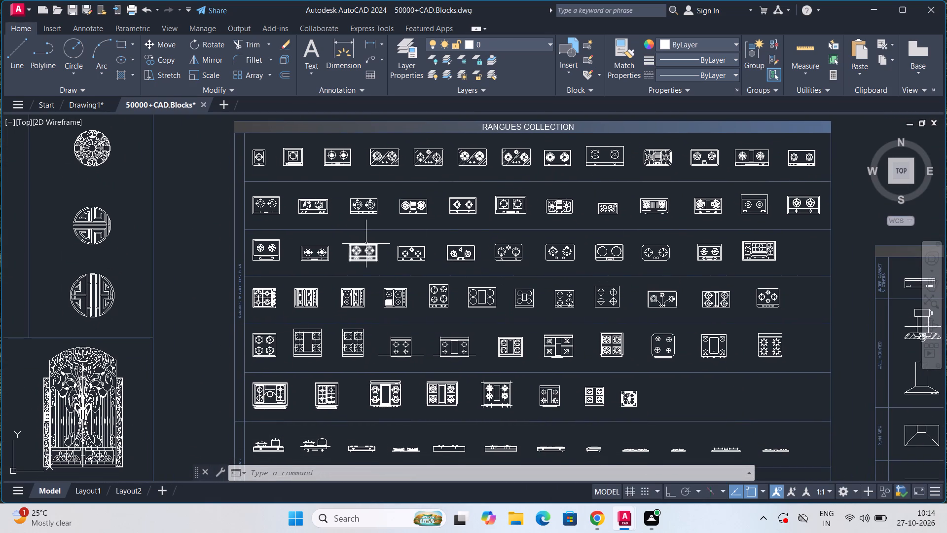
scroll(368, 232, down, 2)
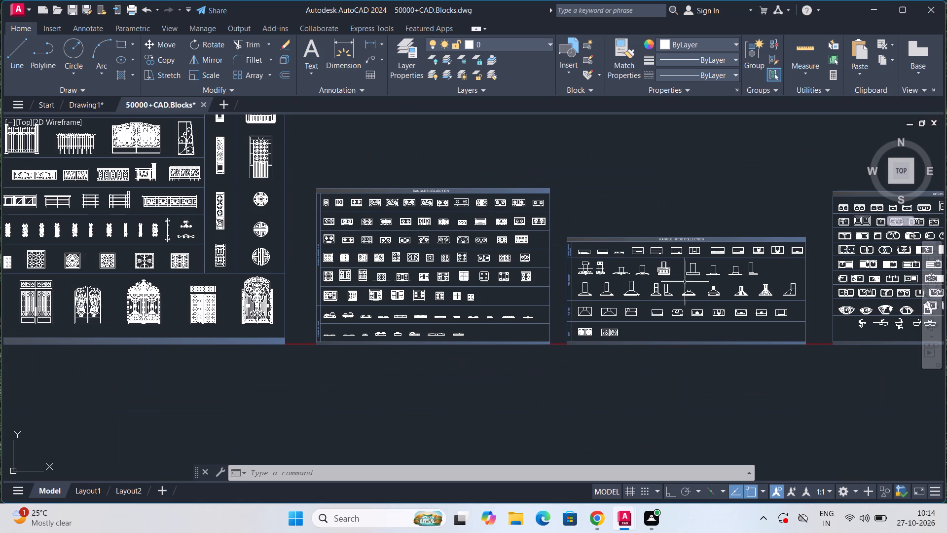
scroll(689, 282, up, 3)
middle_drag(696, 245, 599, 240)
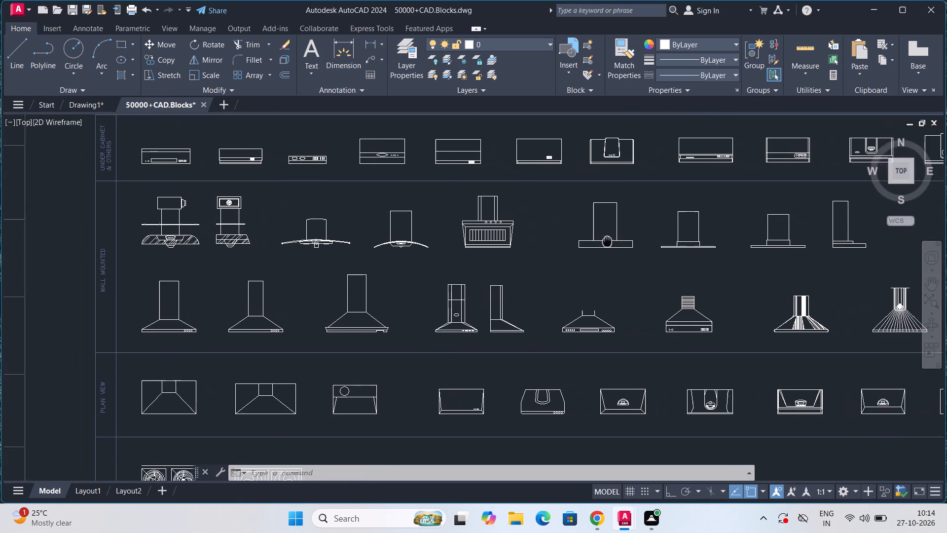
middle_drag(599, 240, 593, 239)
scroll(593, 239, down, 2)
scroll(678, 267, up, 2)
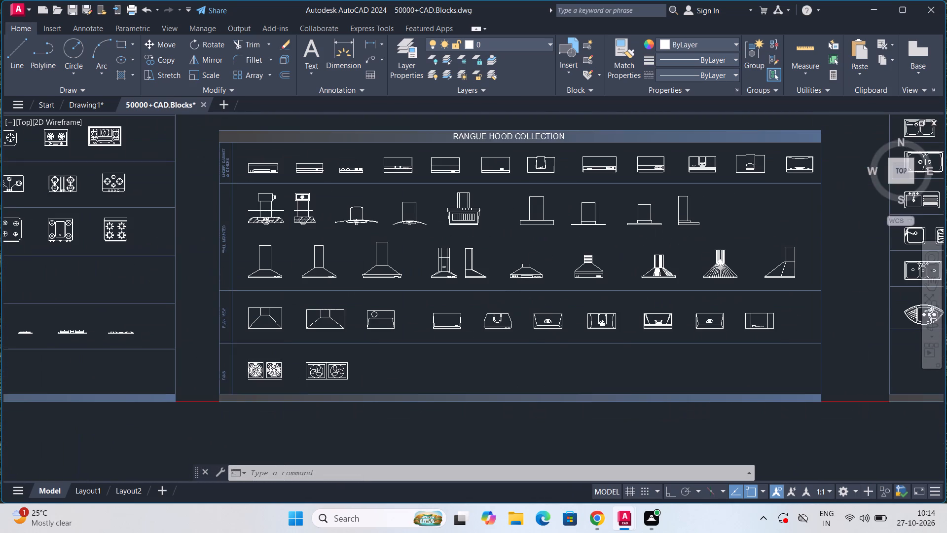
scroll(678, 266, down, 1)
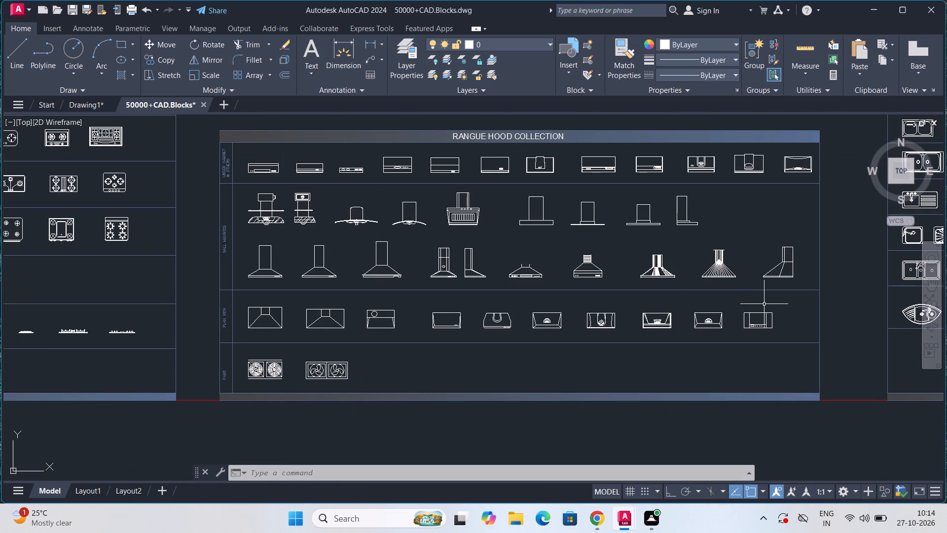
middle_drag(764, 304, 325, 345)
middle_drag(648, 271, 488, 316)
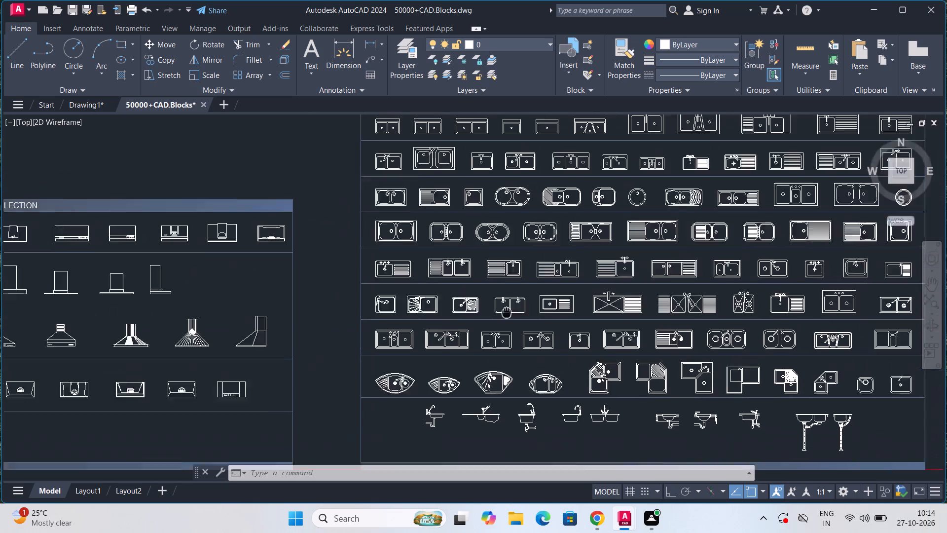
middle_drag(488, 316, 458, 324)
Copy the fourth appliance block in the Washers & Dryers Plan row of the block library.
scroll(458, 324, down, 1)
middle_drag(807, 298, 568, 306)
scroll(568, 306, up, 2)
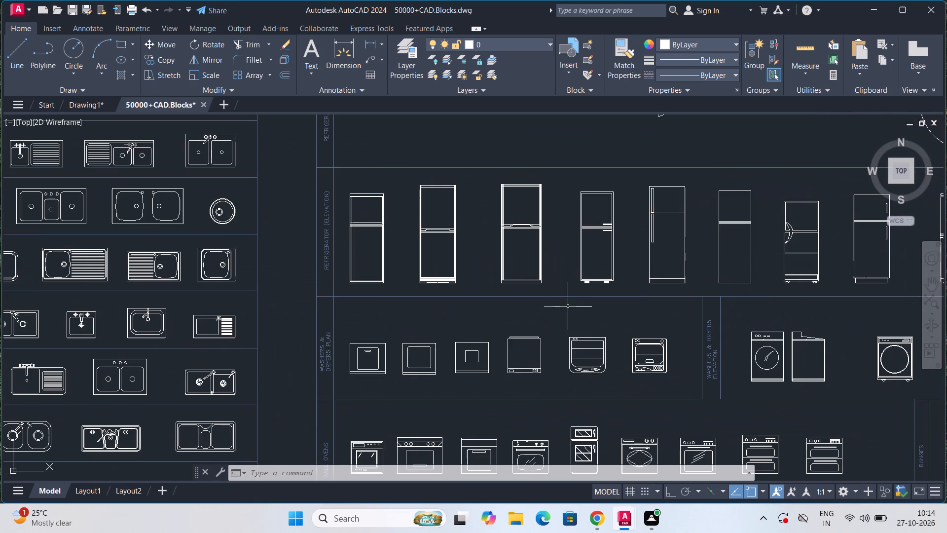
click(514, 339)
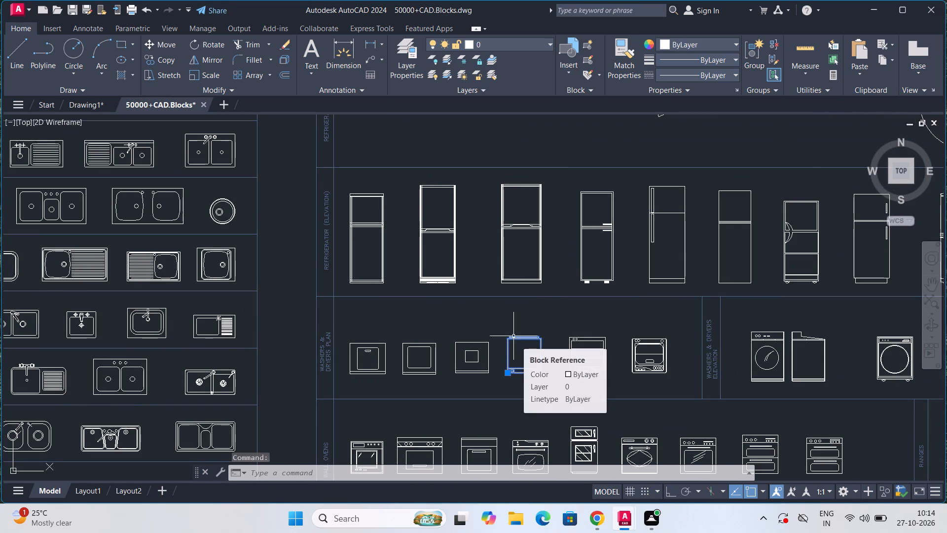
right_click(513, 336)
click(601, 248)
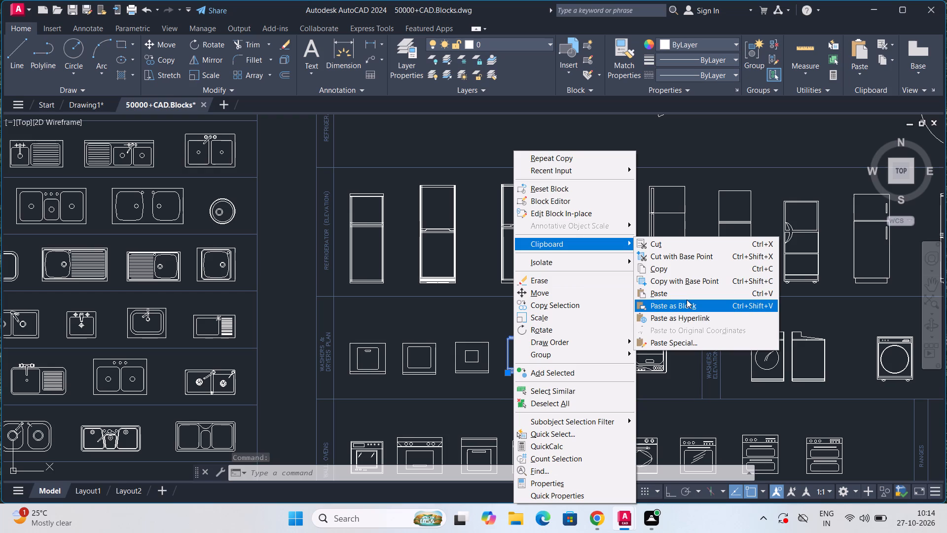
click(692, 269)
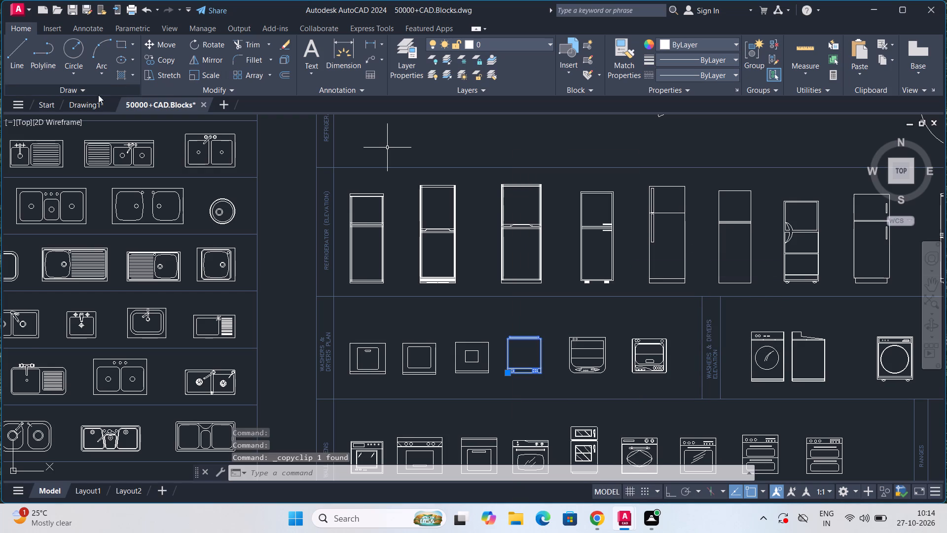
Paste the copied washer block into Drawing1, in the empty area west of the floor plan.
click(84, 102)
scroll(335, 213, down, 1)
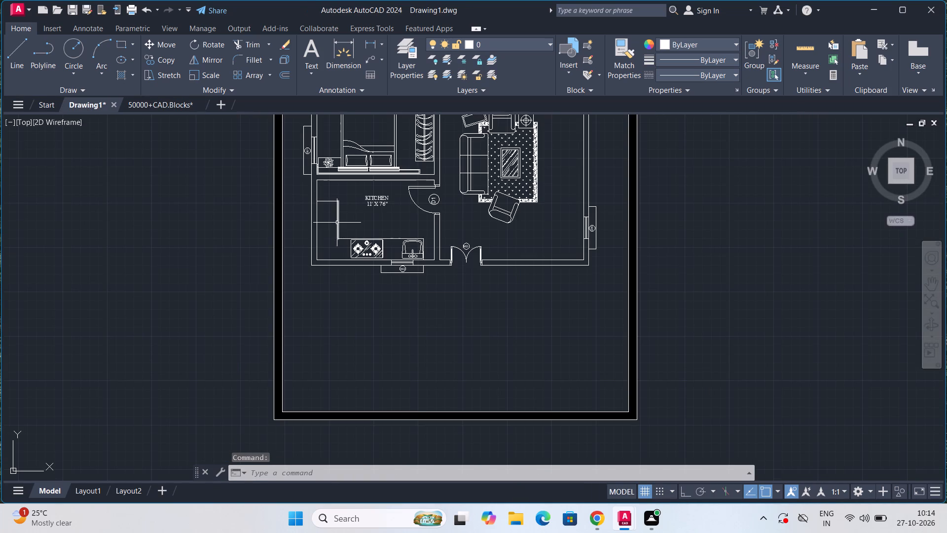
scroll(337, 223, up, 2)
right_drag(331, 216, 334, 247)
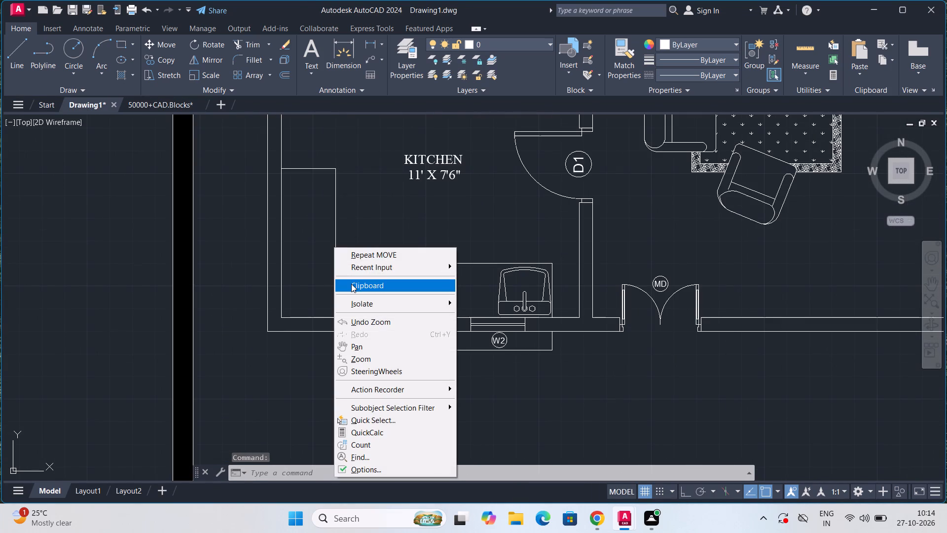
click(351, 284)
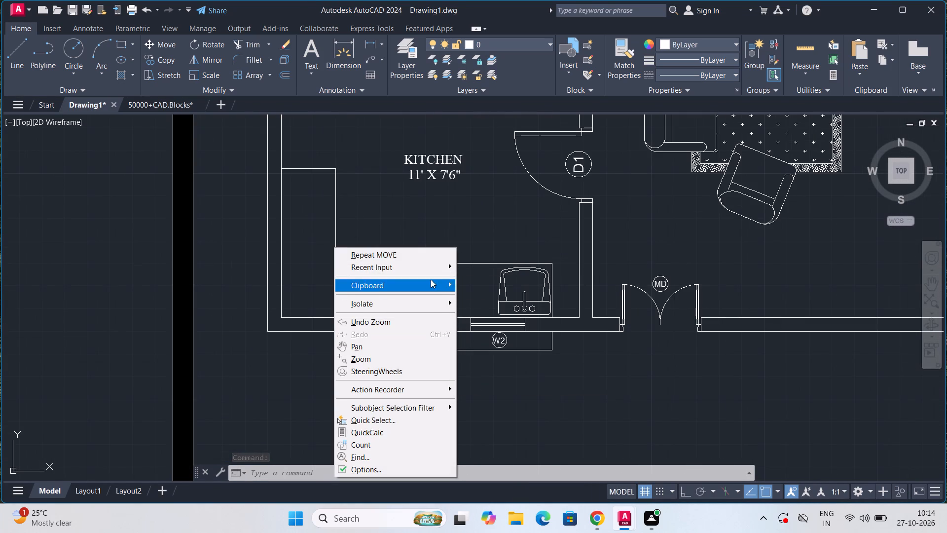
click(430, 278)
click(430, 281)
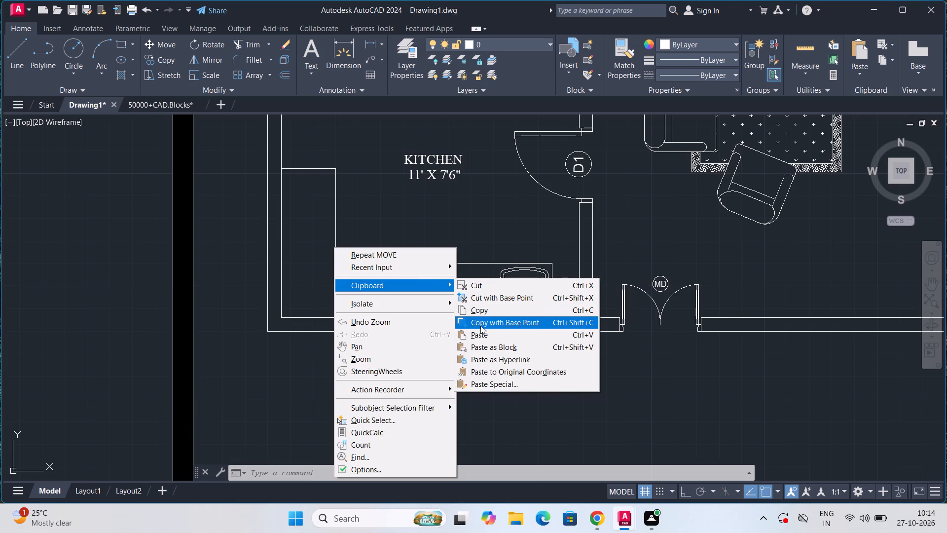
click(480, 332)
scroll(516, 300, down, 4)
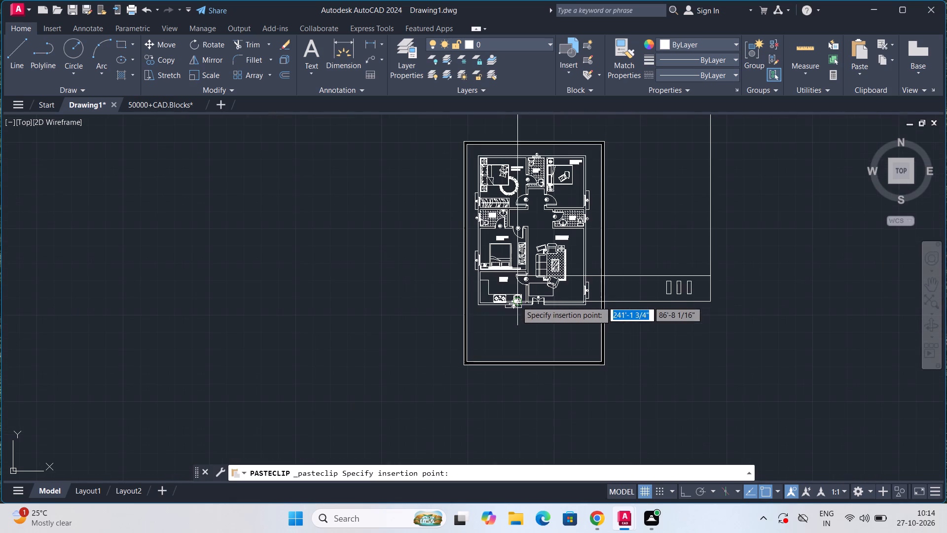
click(248, 320)
right_click(248, 320)
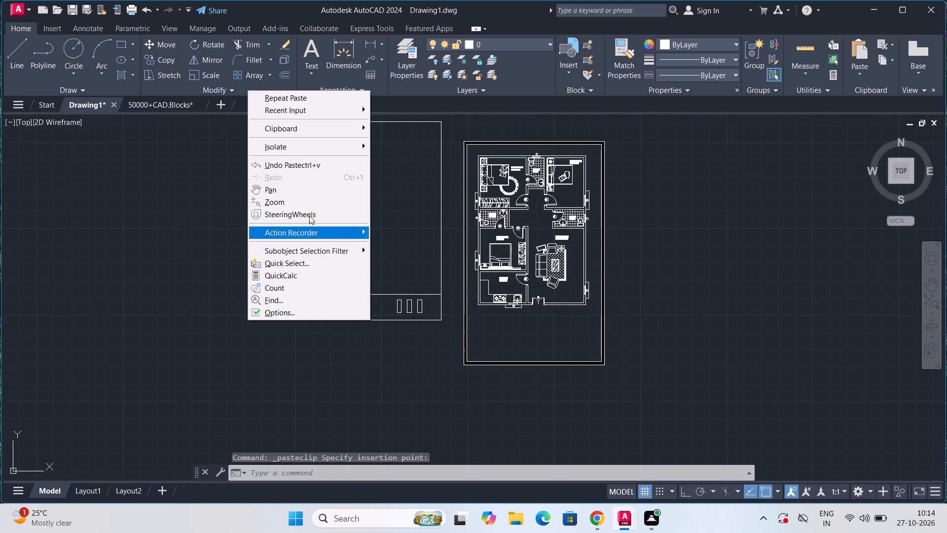
key(Escape)
Scale the oversized washer down freehand from its southwest corner to about one eighth of its size.
click(264, 301)
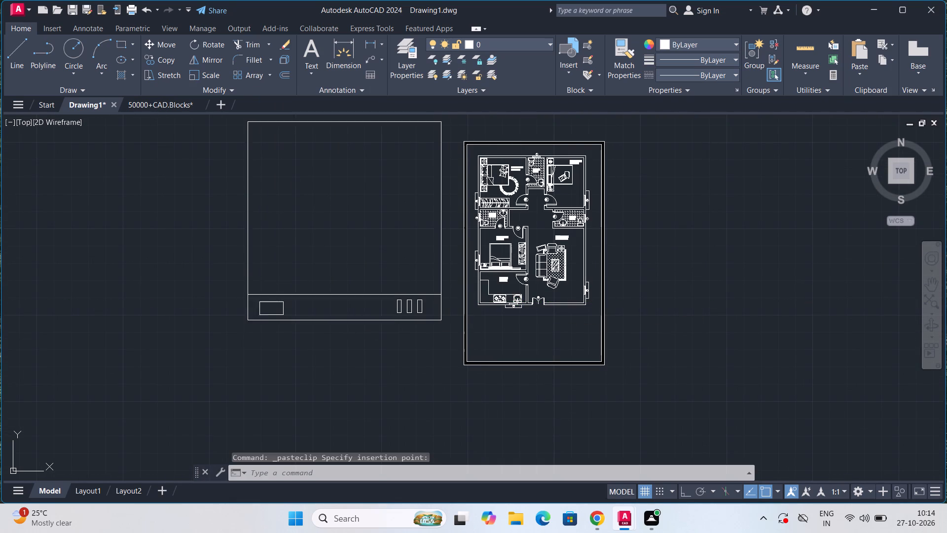
text(SC)
key(Return)
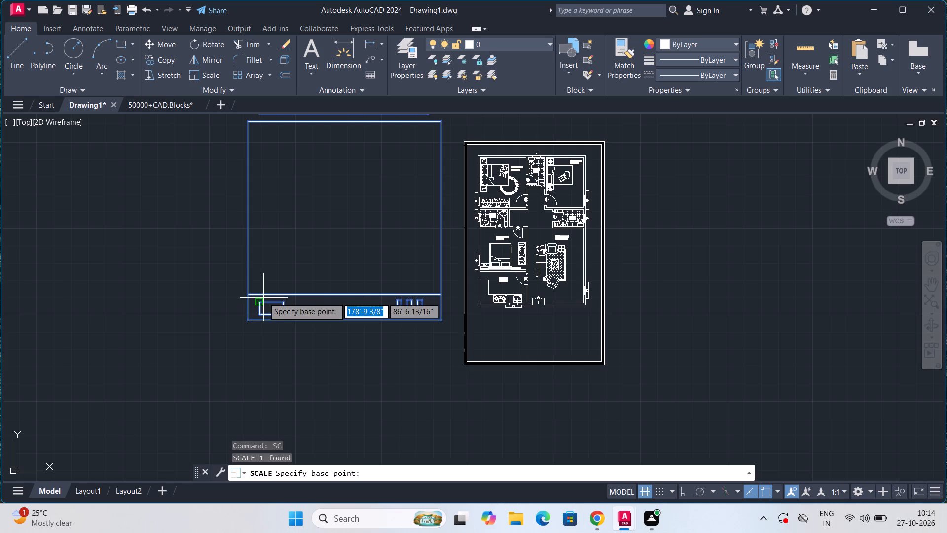
click(244, 316)
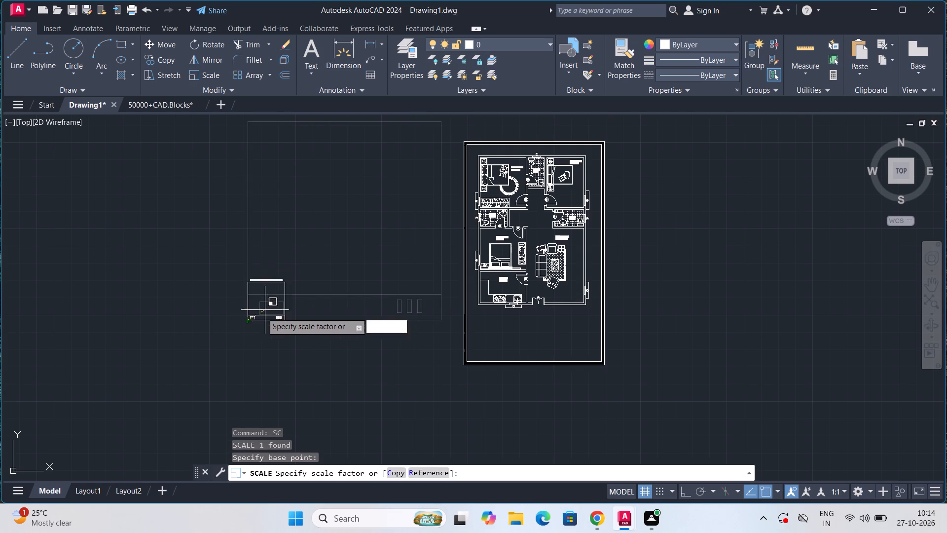
click(245, 323)
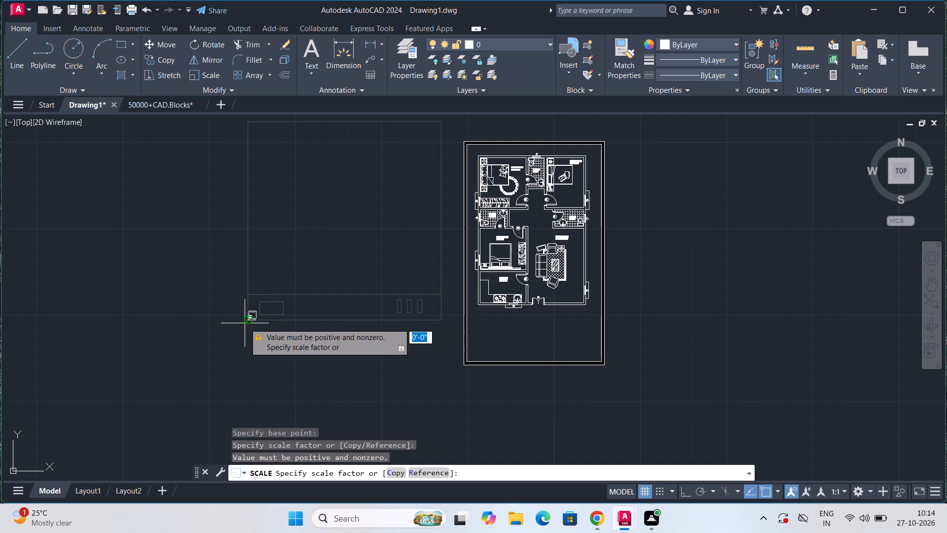
click(241, 333)
Move the washer by its lower edge from the area west of the plan to the kitchen's west wall.
click(255, 321)
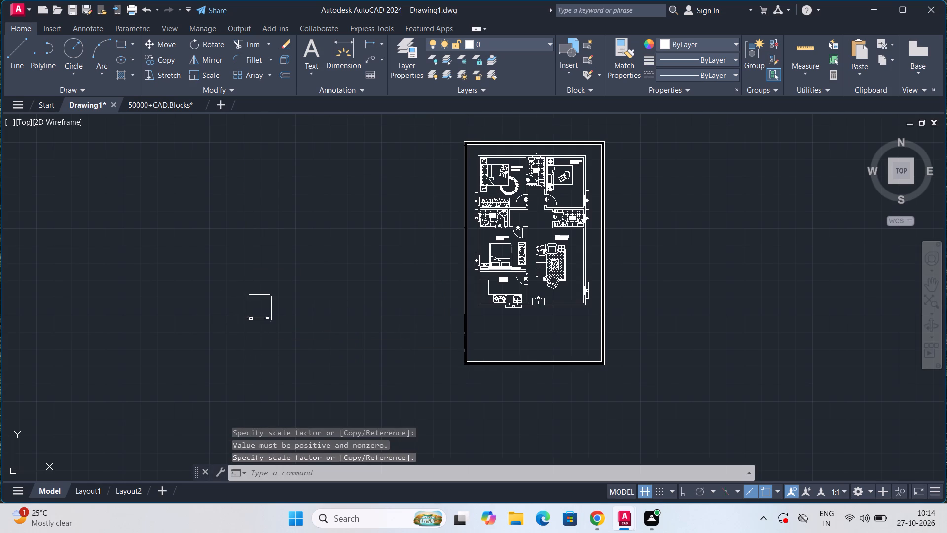
key(m)
key(Return)
click(255, 321)
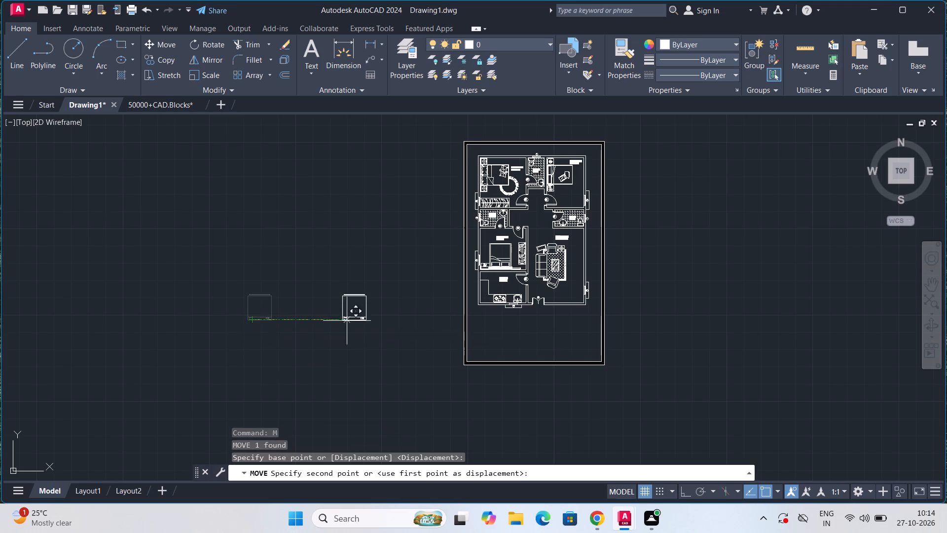
middle_drag(427, 324, 224, 403)
scroll(427, 324, up, 1)
scroll(224, 401, up, 2)
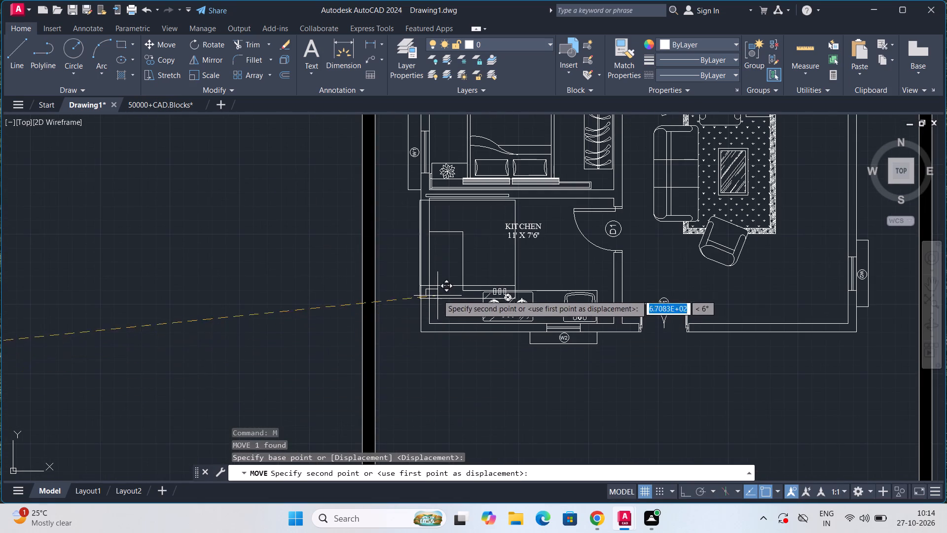
click(438, 294)
Scale the washer down freehand from its southwest corner to about a third, roughly matching the counter depth.
click(453, 285)
text(SC)
key(Return)
click(453, 285)
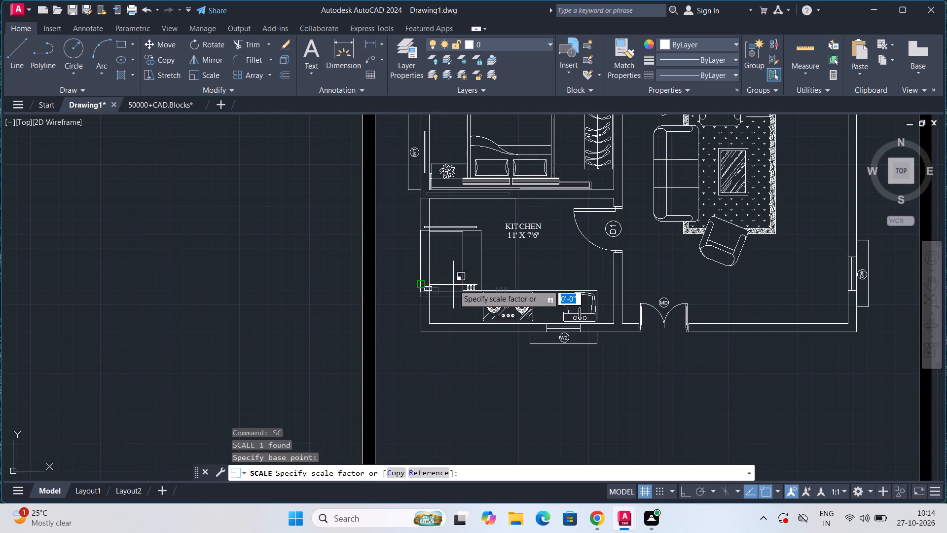
click(434, 287)
Move the washer by its southeast corner into the kitchen's northwest corner, between the north wall and the counter's west leg.
click(448, 289)
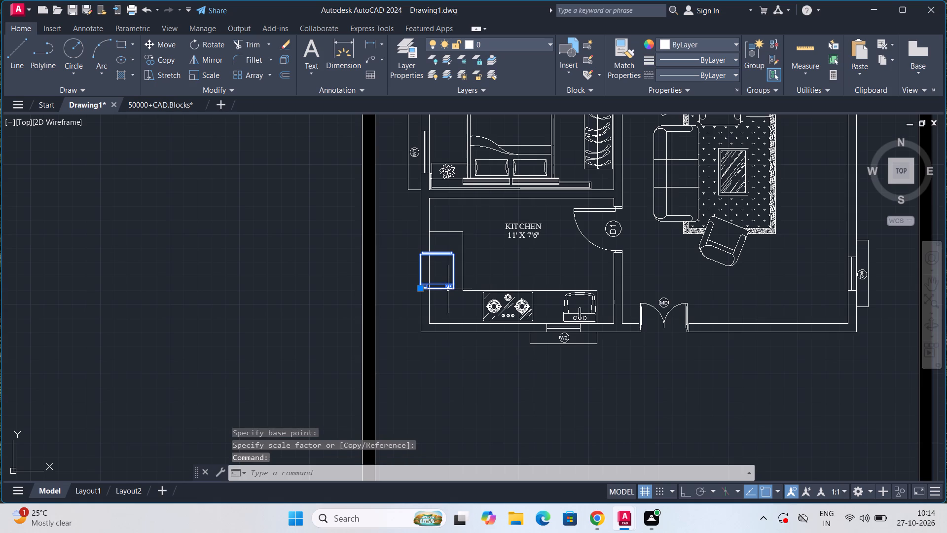
key(m)
key(Return)
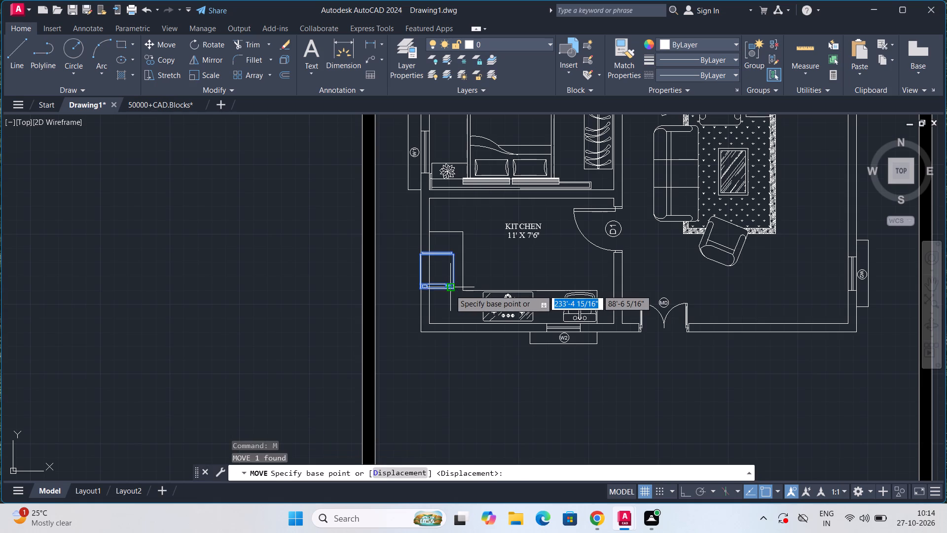
click(451, 290)
scroll(465, 245, up, 2)
middle_drag(464, 251, 453, 369)
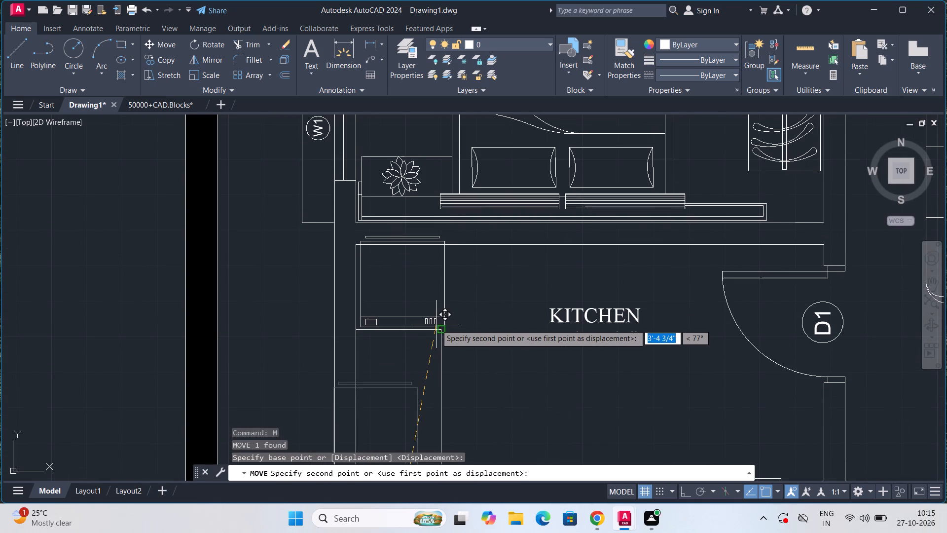
click(436, 324)
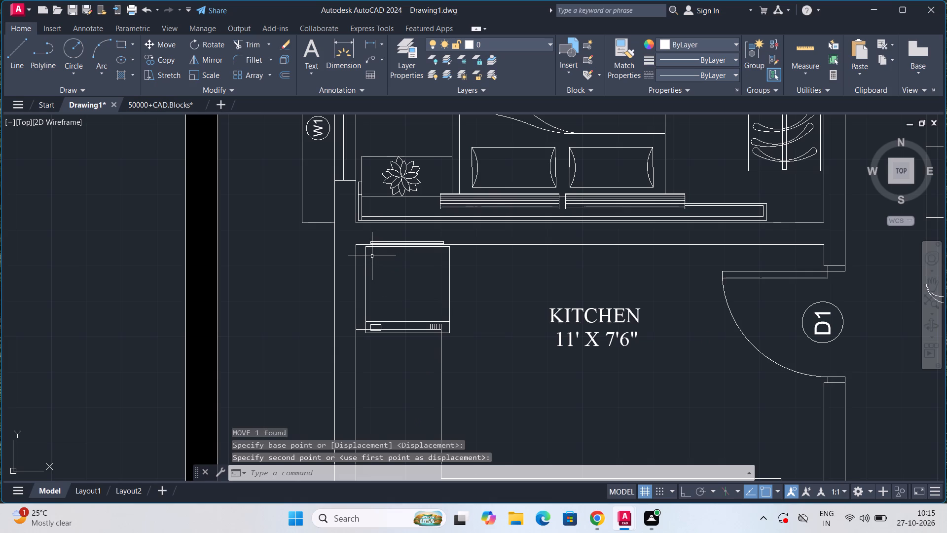
Scale the washer down slightly freehand, by a factor of about 0.95, from its northwest corner.
click(366, 256)
text(SC)
key(Return)
click(366, 252)
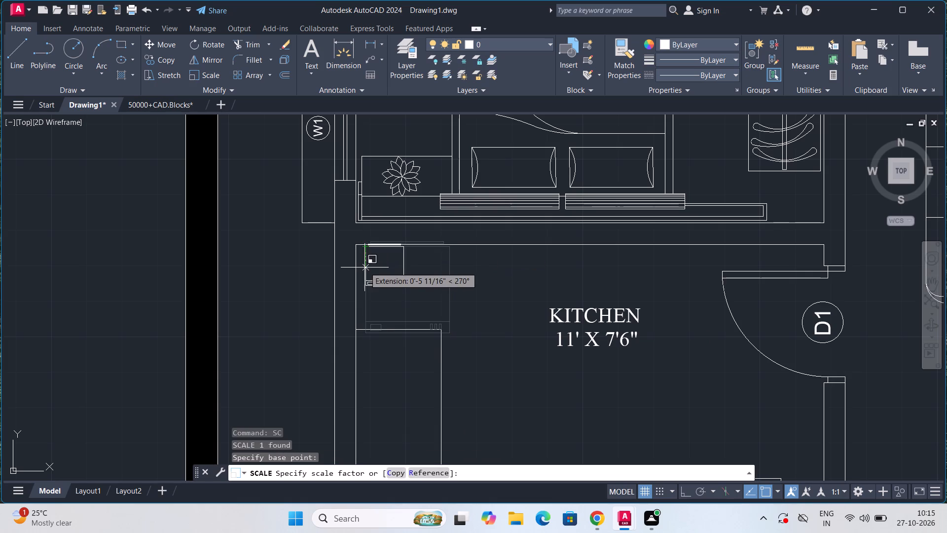
click(380, 288)
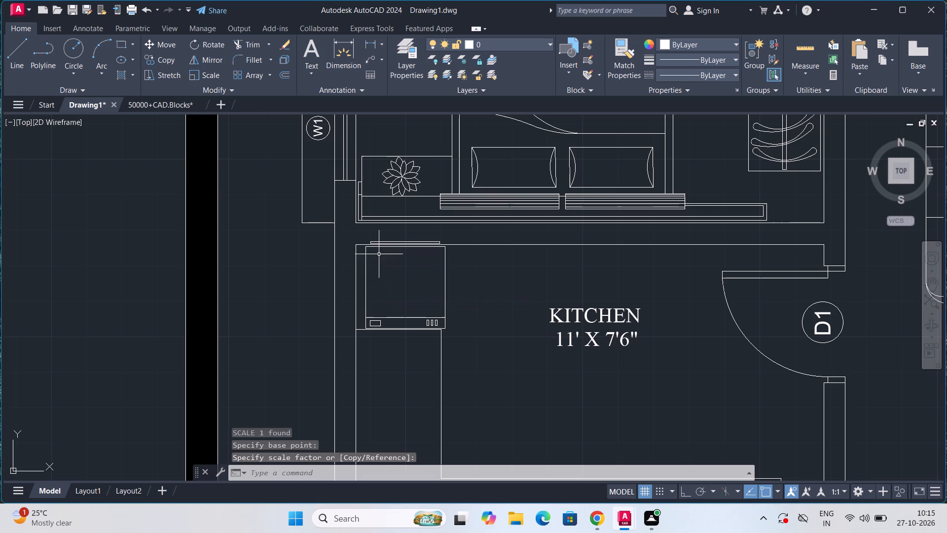
Rotate the washer 90 degrees counterclockwise about a point on its upper edge near the northwest corner.
click(379, 247)
text(RO)
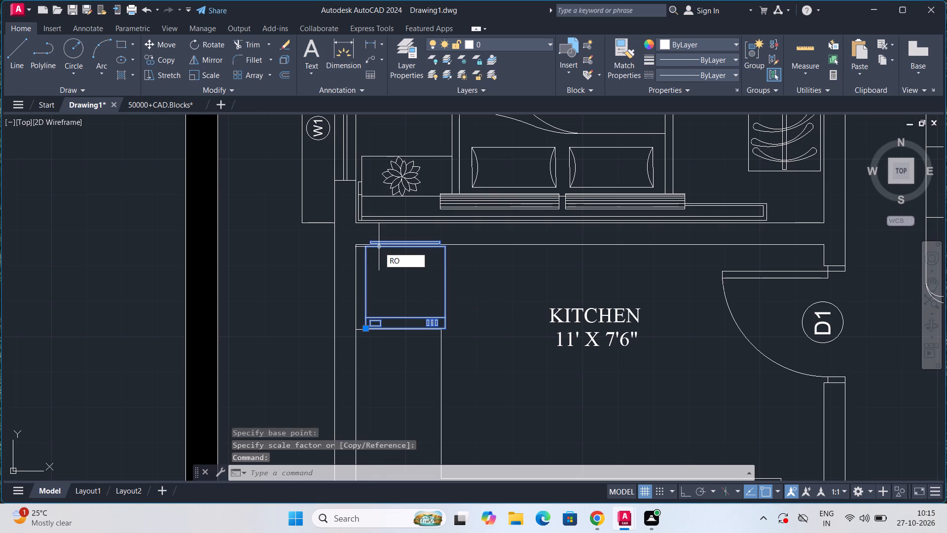
key(Return)
click(379, 247)
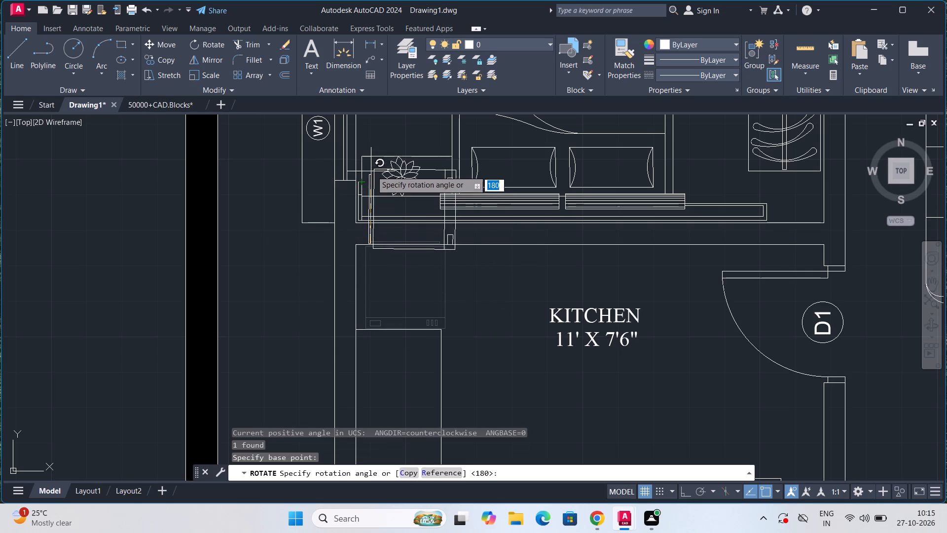
click(683, 492)
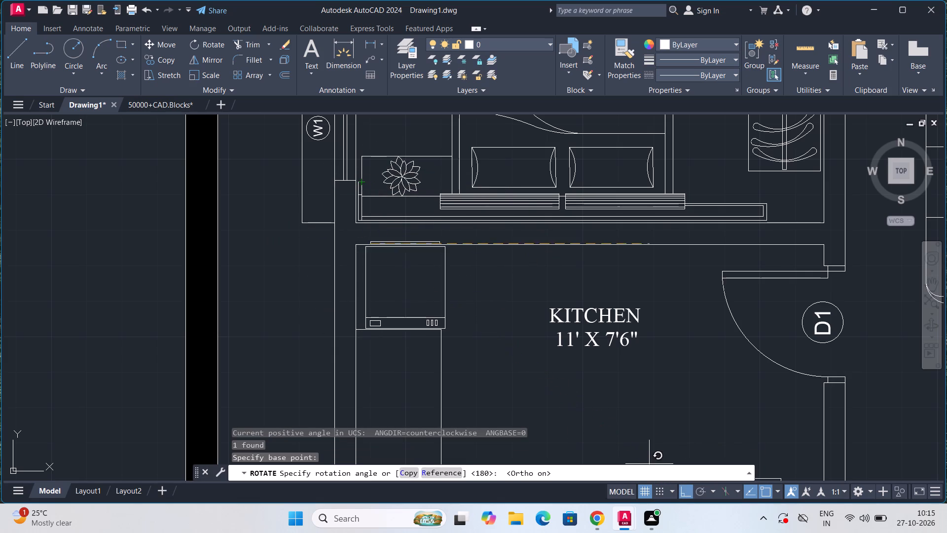
click(383, 206)
Move the washer by the lower end of its west-side strip to the kitchen's northwest corner point.
click(371, 233)
key(m)
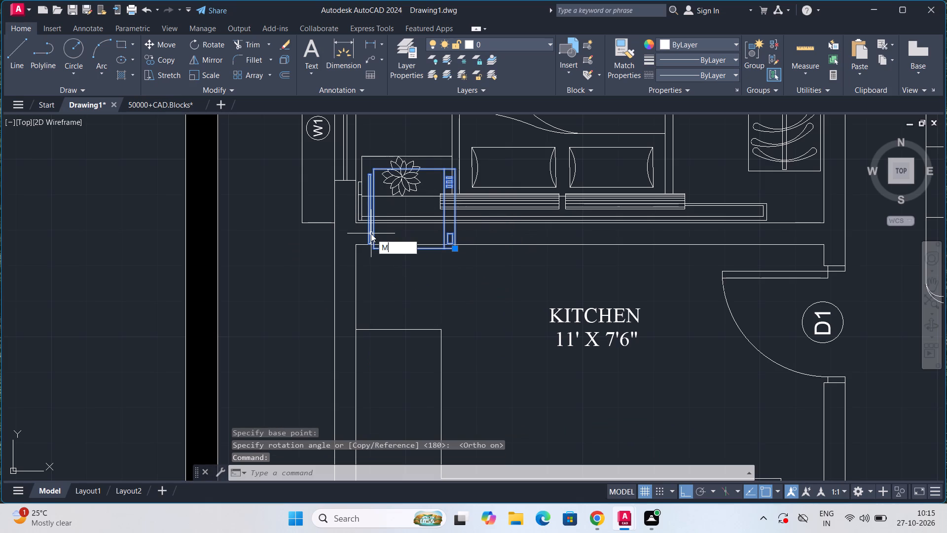
key(Return)
click(367, 241)
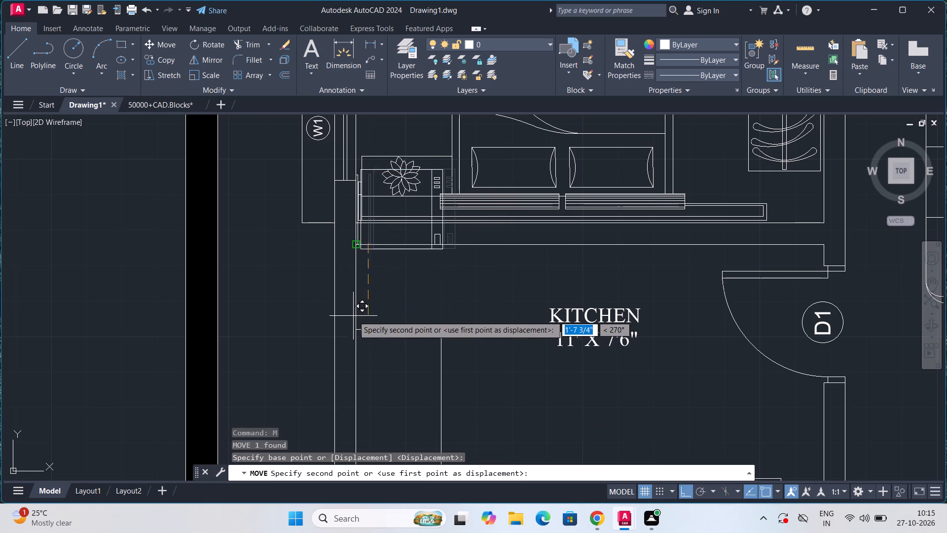
click(684, 490)
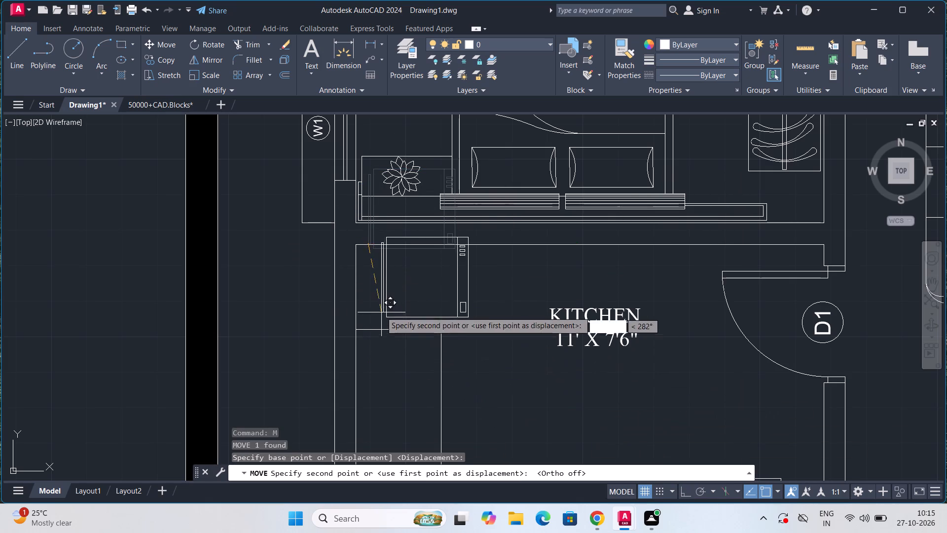
click(357, 323)
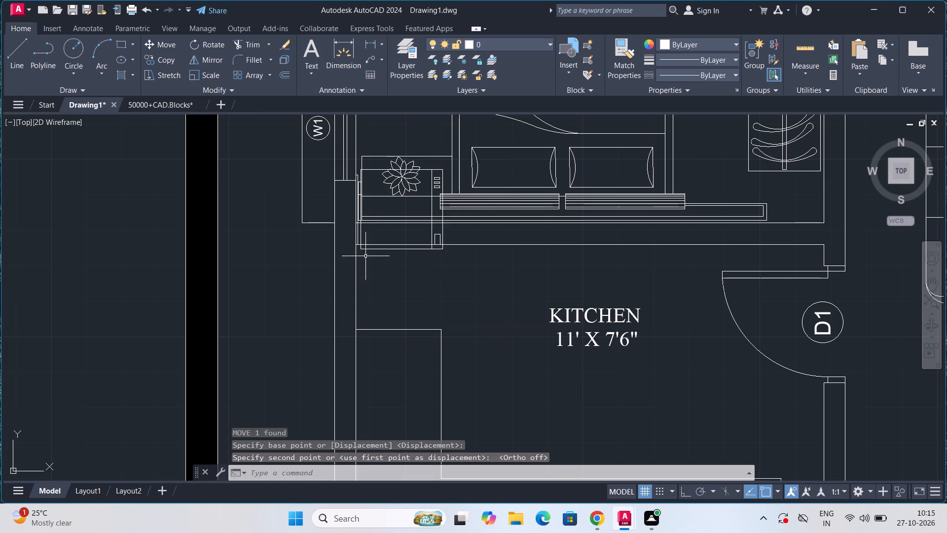
Move the washer south by its body's southwest corner onto the north edge of the counter's west leg.
click(365, 248)
key(m)
key(Return)
click(365, 248)
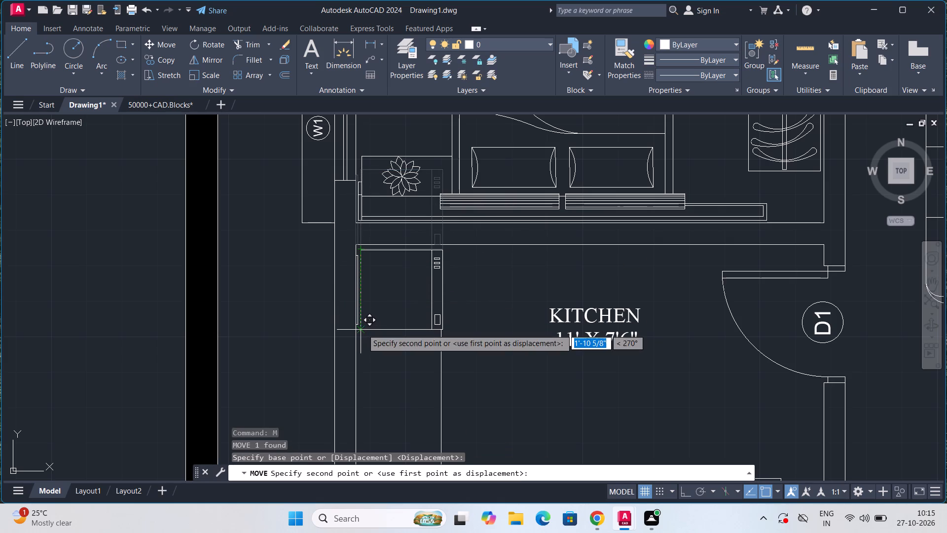
click(363, 329)
Scale the washer down slightly freehand from its body's northwest corner so it fits within the counter's depth.
scroll(405, 339, up, 2)
middle_drag(405, 339, 405, 389)
click(286, 164)
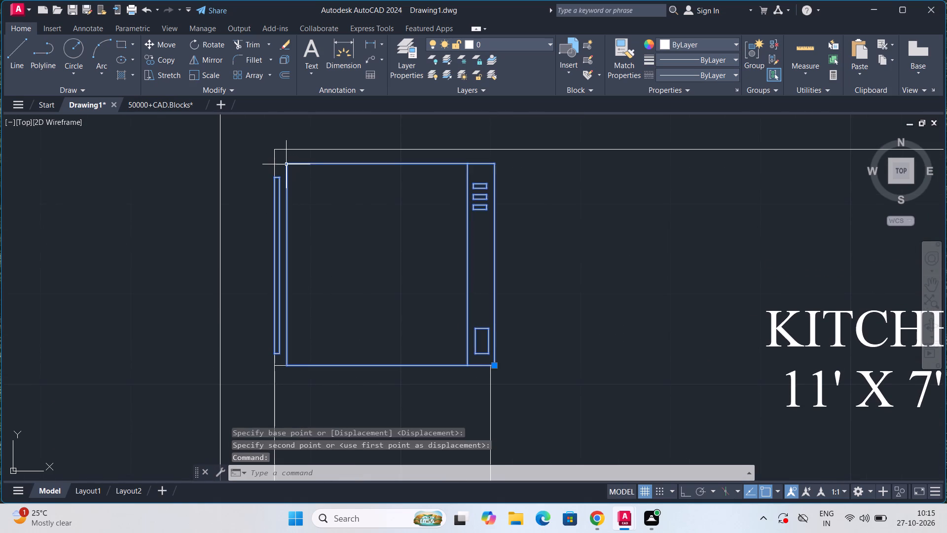
text(SC)
key(Return)
click(286, 165)
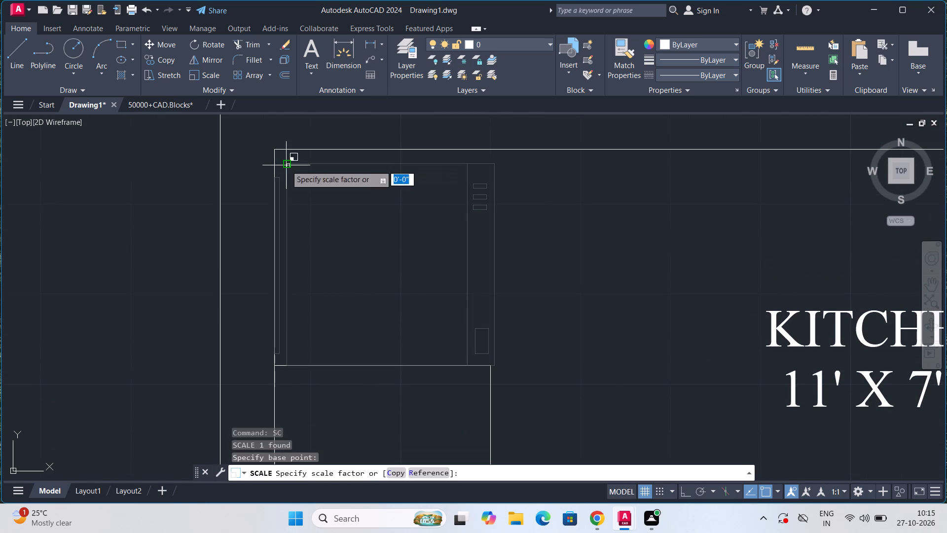
click(345, 249)
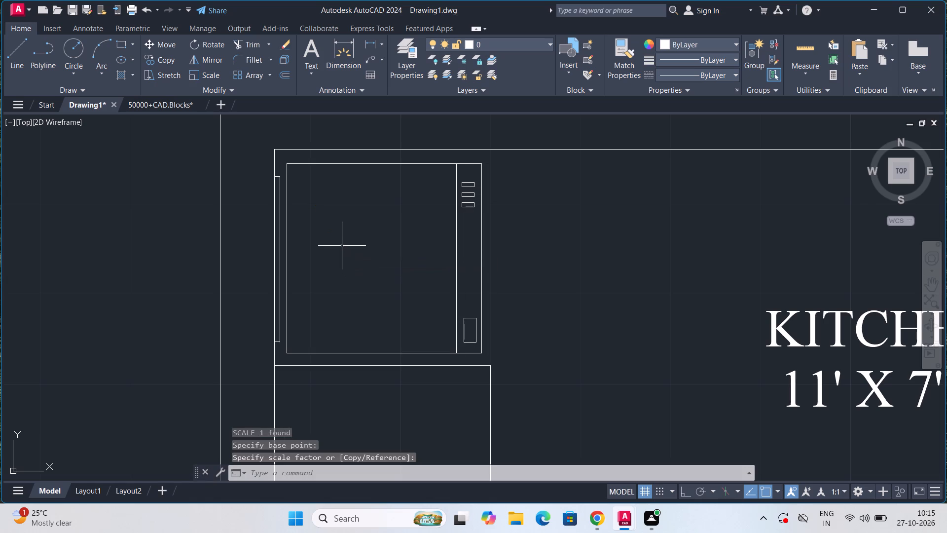
key(Escape)
Ungroup the W2 window assembly on the kitchen's south wall.
scroll(295, 250, down, 2)
scroll(385, 278, down, 1)
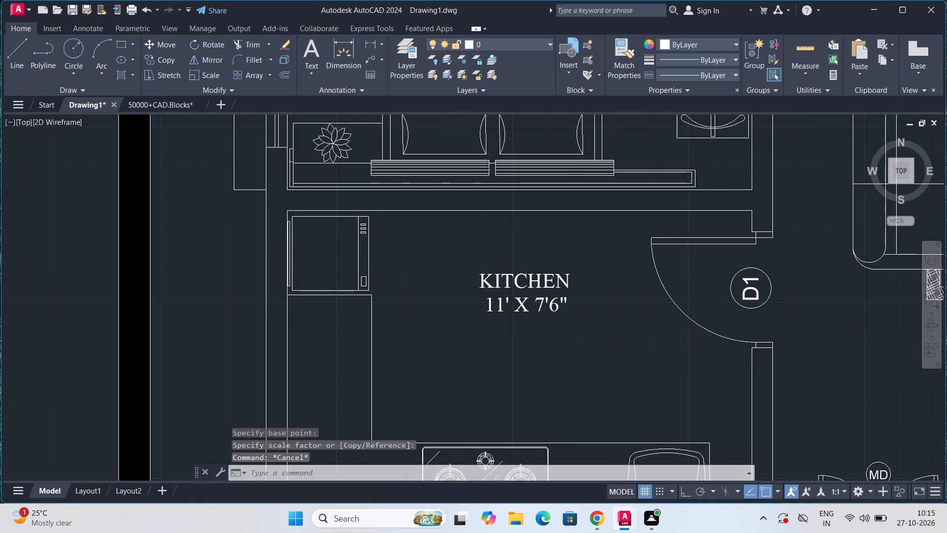
middle_drag(472, 308, 471, 279)
scroll(471, 279, down, 1)
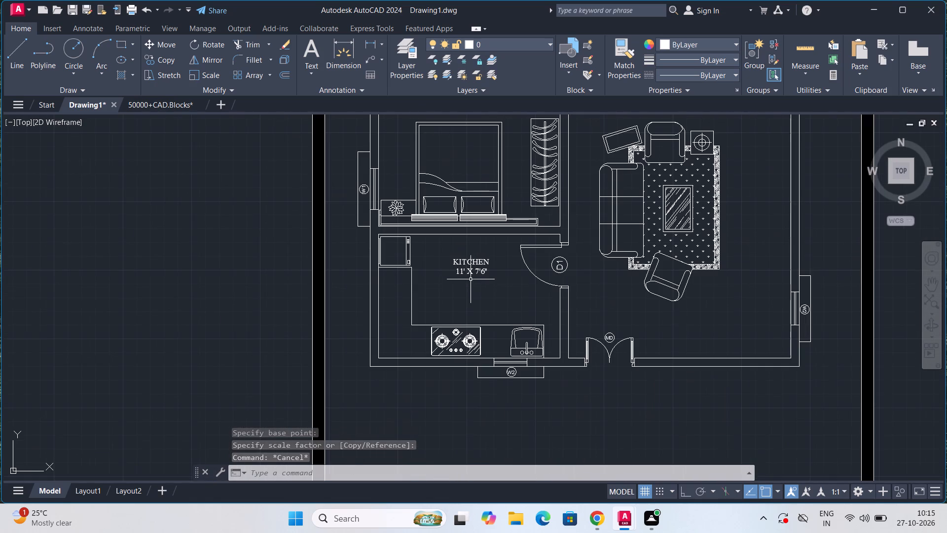
middle_drag(560, 302, 517, 346)
middle_drag(592, 246, 548, 331)
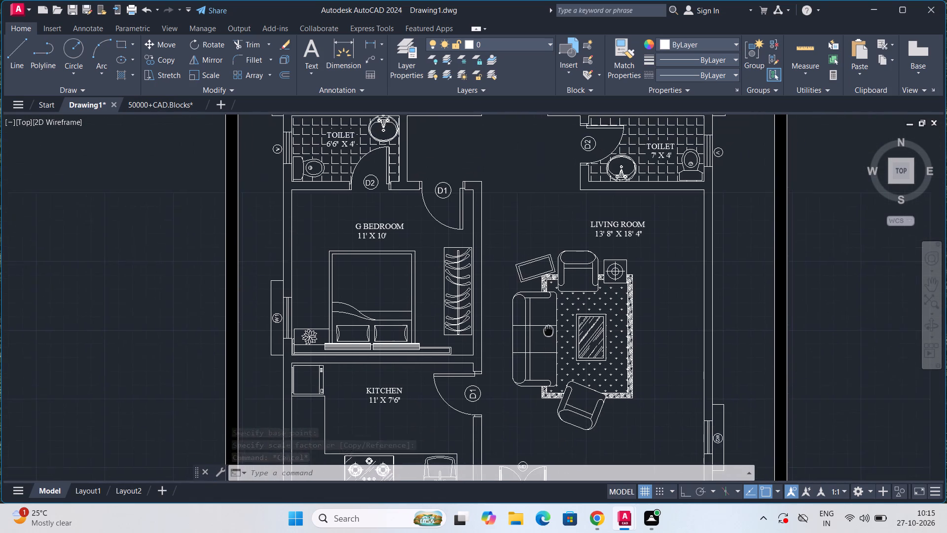
middle_drag(548, 331, 546, 294)
scroll(558, 258, down, 1)
middle_drag(523, 321, 546, 240)
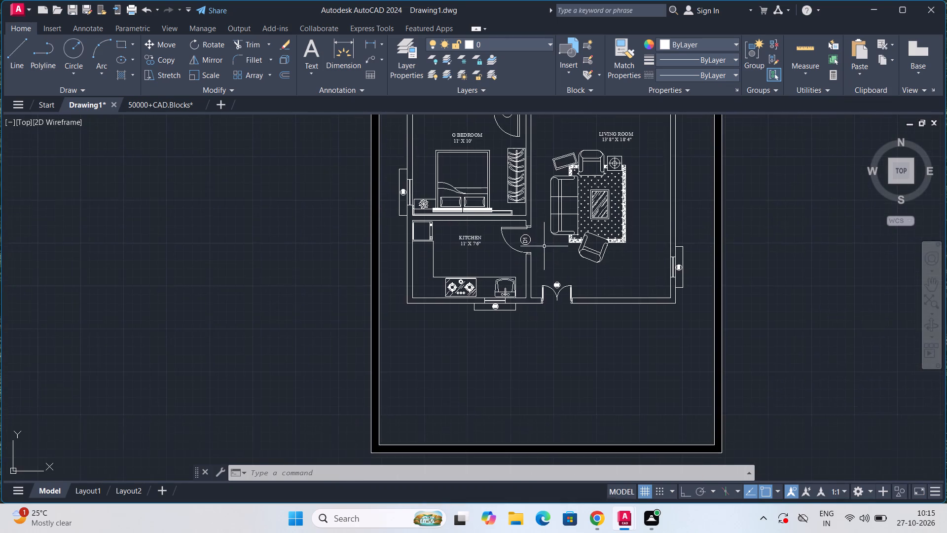
scroll(511, 315, up, 4)
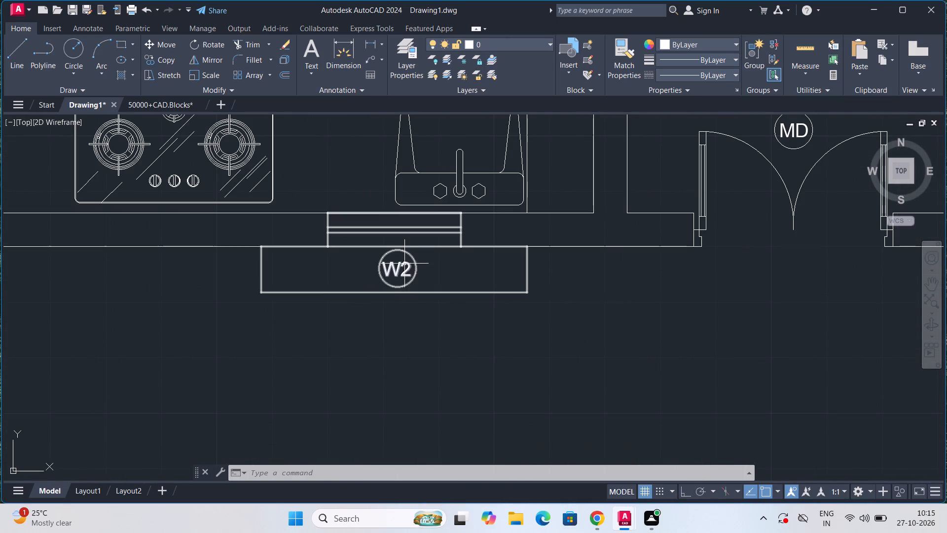
click(403, 267)
right_click(403, 267)
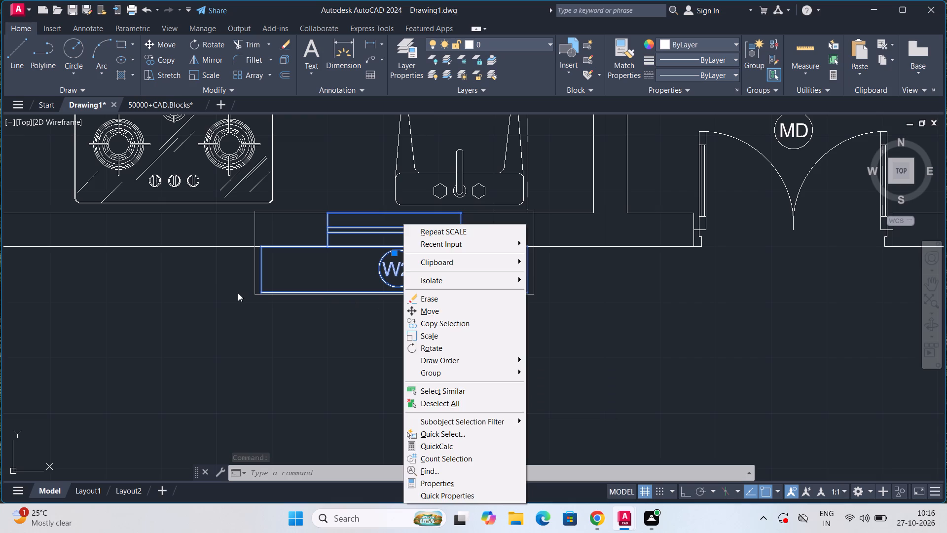
key(Escape)
text(UN)
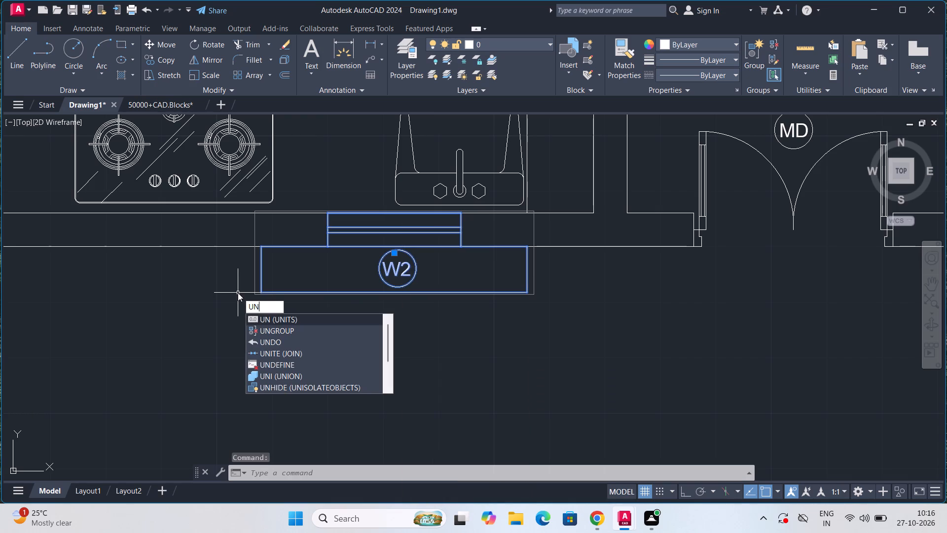
click(254, 328)
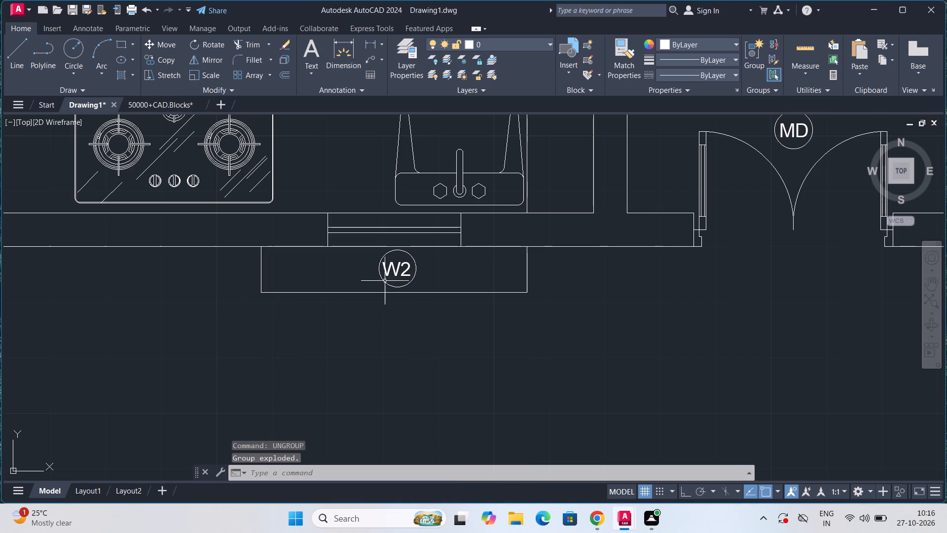
Erase the three lines outlining the rectangular projection around the W2 tag outside the south wall.
click(381, 295)
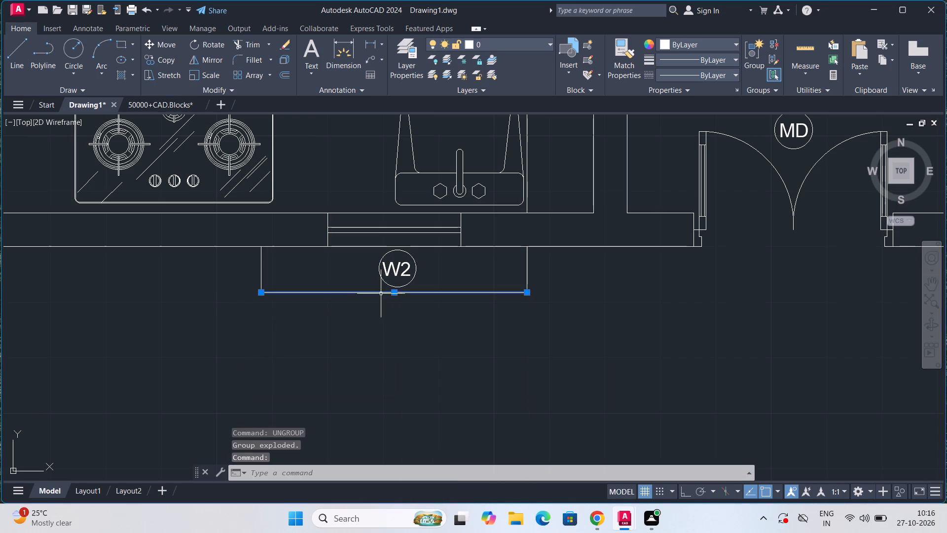
key(Delete)
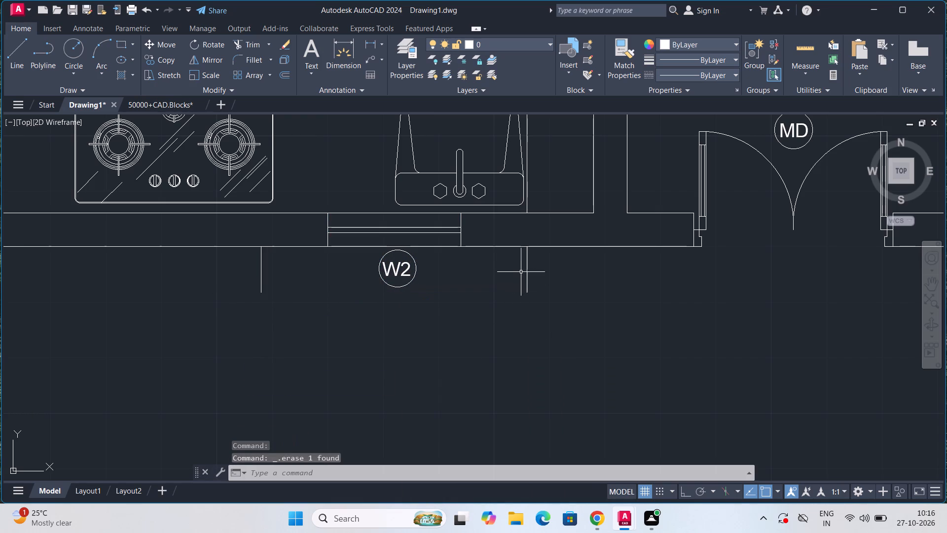
click(525, 268)
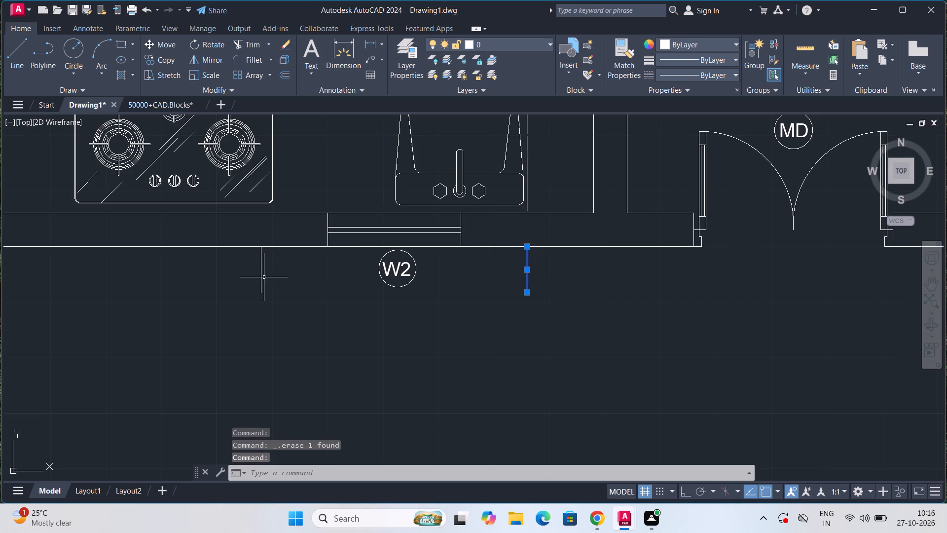
click(262, 277)
key(Delete)
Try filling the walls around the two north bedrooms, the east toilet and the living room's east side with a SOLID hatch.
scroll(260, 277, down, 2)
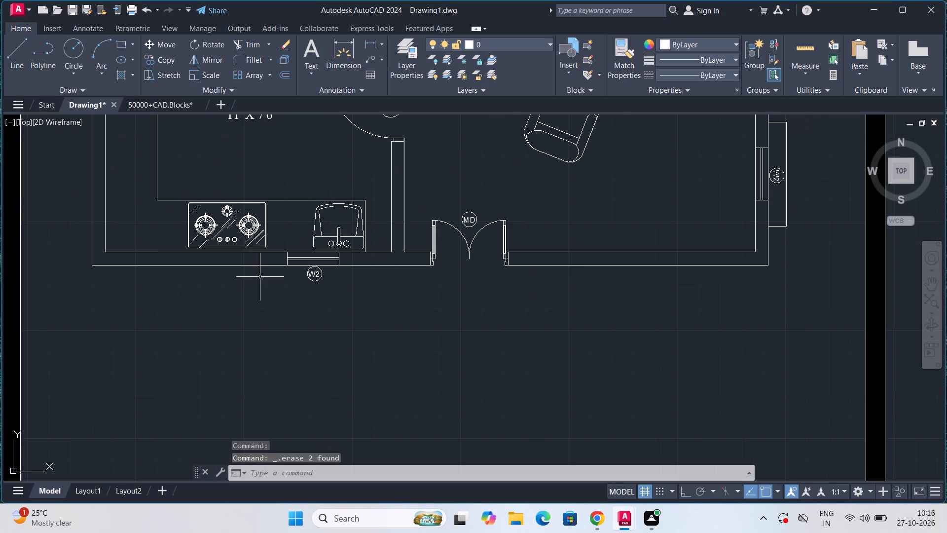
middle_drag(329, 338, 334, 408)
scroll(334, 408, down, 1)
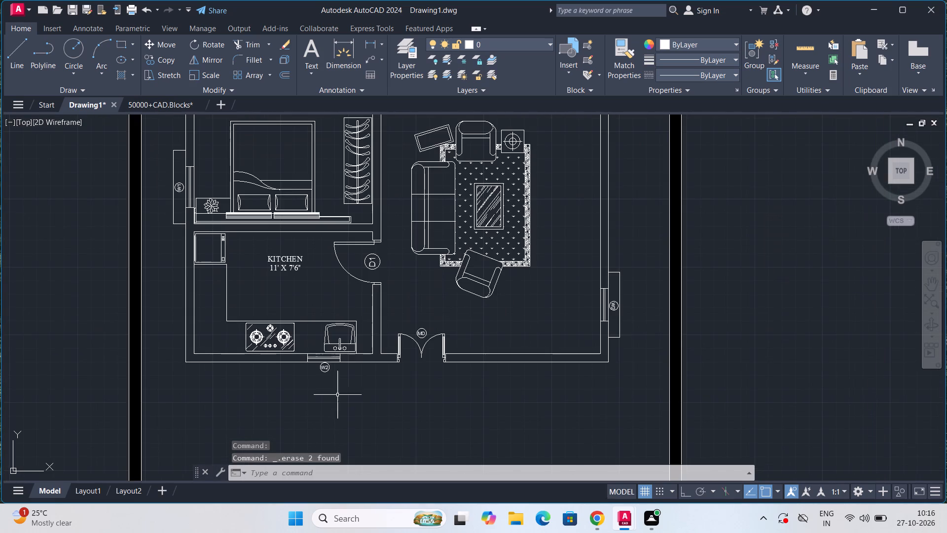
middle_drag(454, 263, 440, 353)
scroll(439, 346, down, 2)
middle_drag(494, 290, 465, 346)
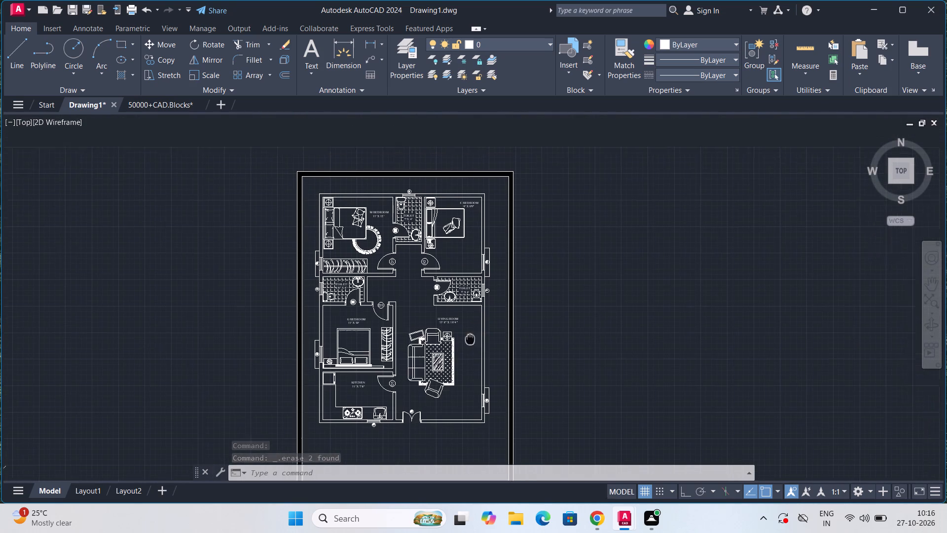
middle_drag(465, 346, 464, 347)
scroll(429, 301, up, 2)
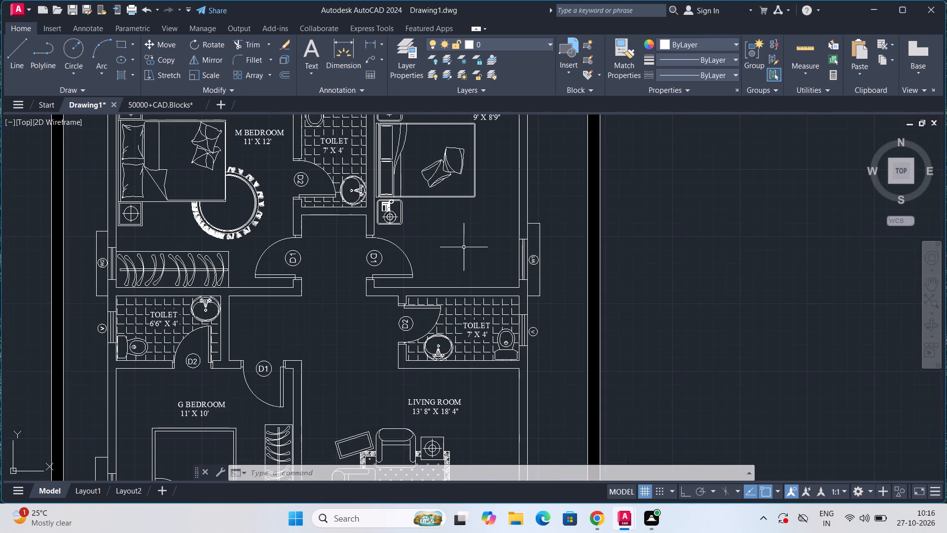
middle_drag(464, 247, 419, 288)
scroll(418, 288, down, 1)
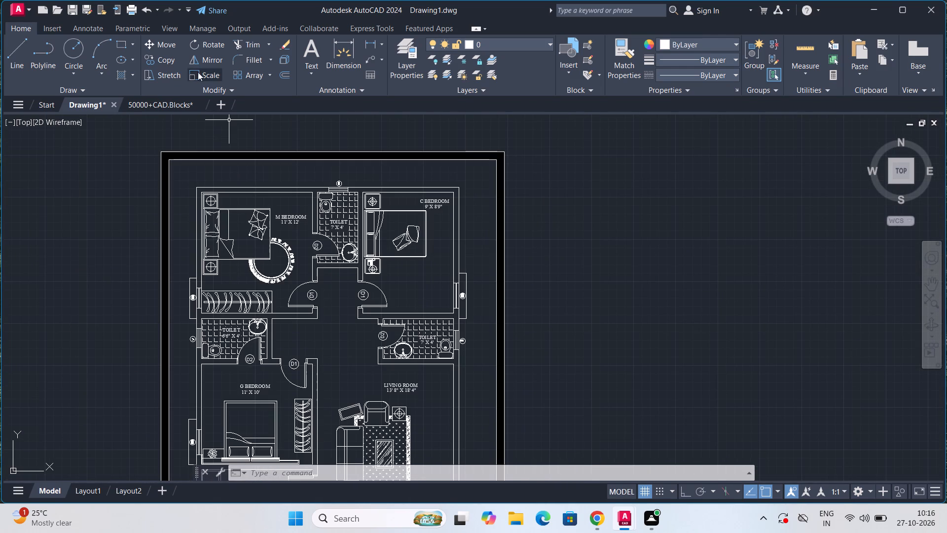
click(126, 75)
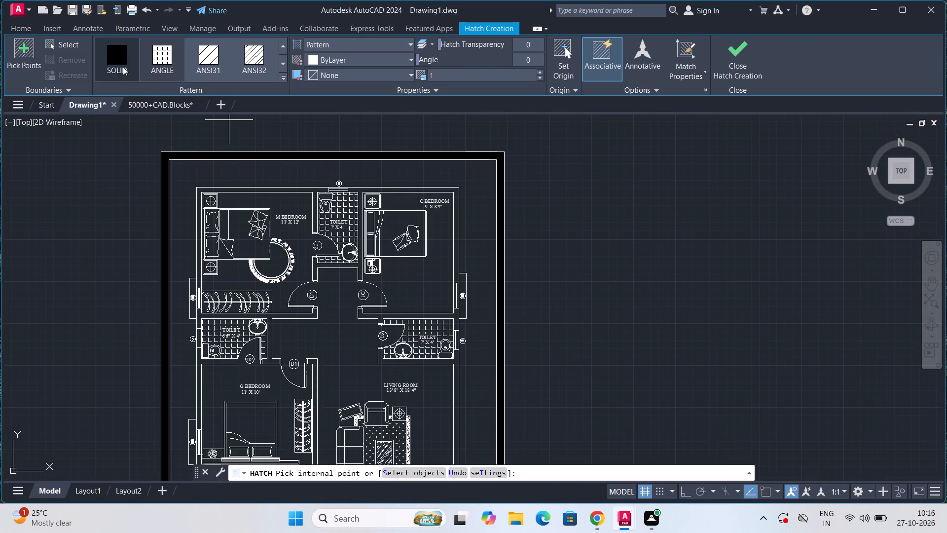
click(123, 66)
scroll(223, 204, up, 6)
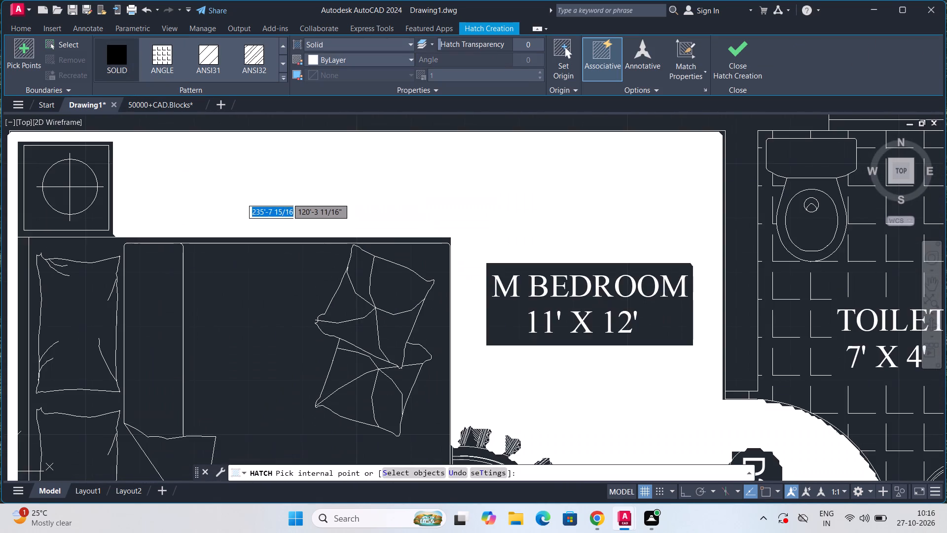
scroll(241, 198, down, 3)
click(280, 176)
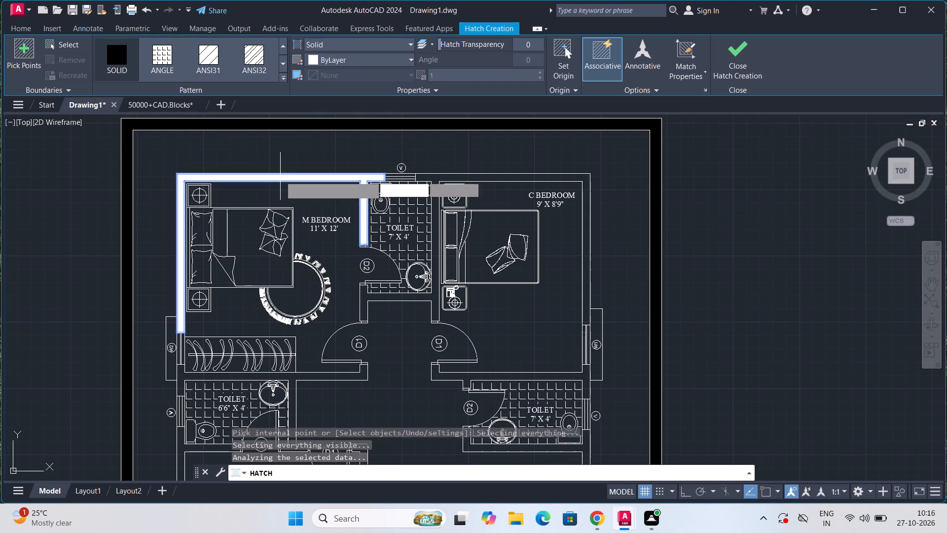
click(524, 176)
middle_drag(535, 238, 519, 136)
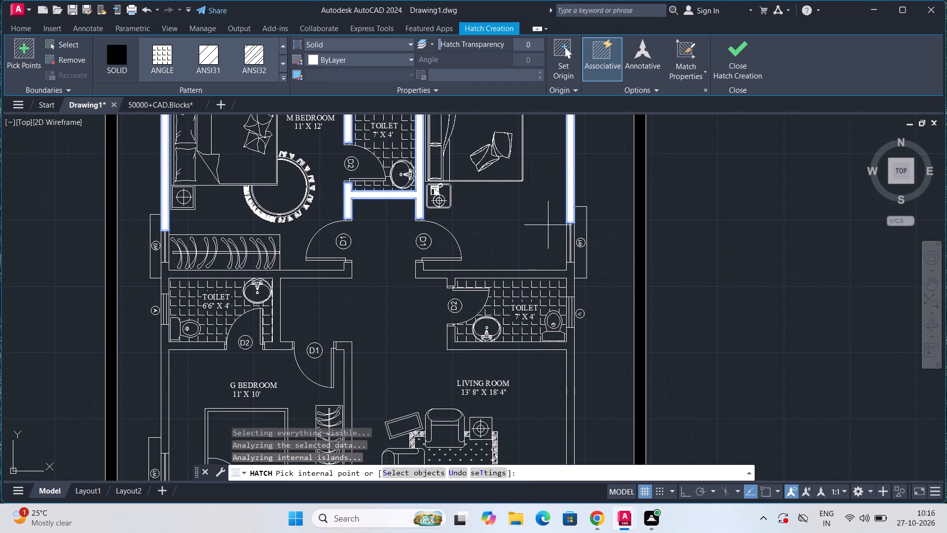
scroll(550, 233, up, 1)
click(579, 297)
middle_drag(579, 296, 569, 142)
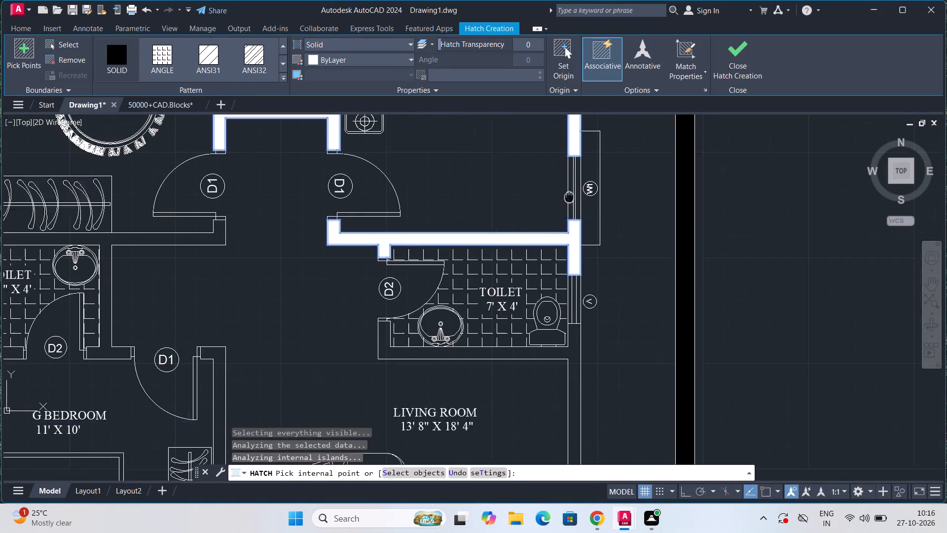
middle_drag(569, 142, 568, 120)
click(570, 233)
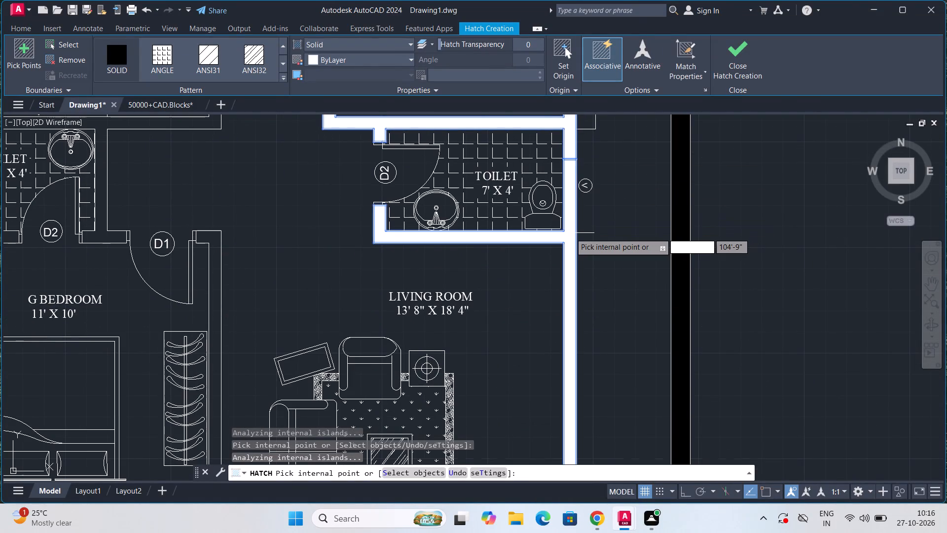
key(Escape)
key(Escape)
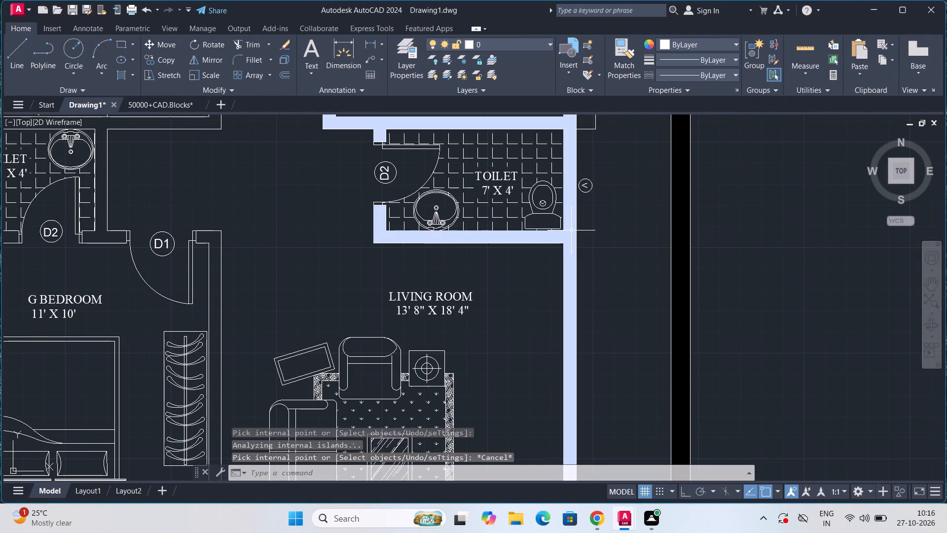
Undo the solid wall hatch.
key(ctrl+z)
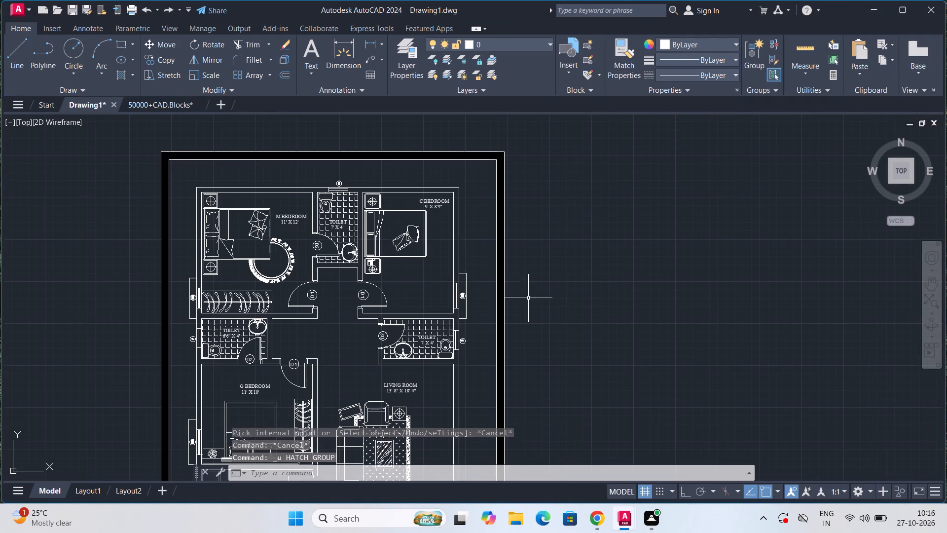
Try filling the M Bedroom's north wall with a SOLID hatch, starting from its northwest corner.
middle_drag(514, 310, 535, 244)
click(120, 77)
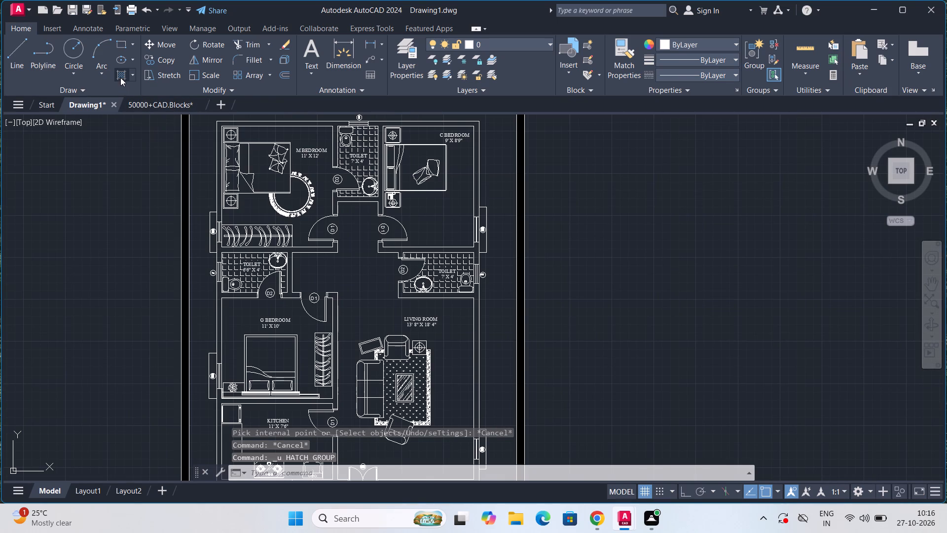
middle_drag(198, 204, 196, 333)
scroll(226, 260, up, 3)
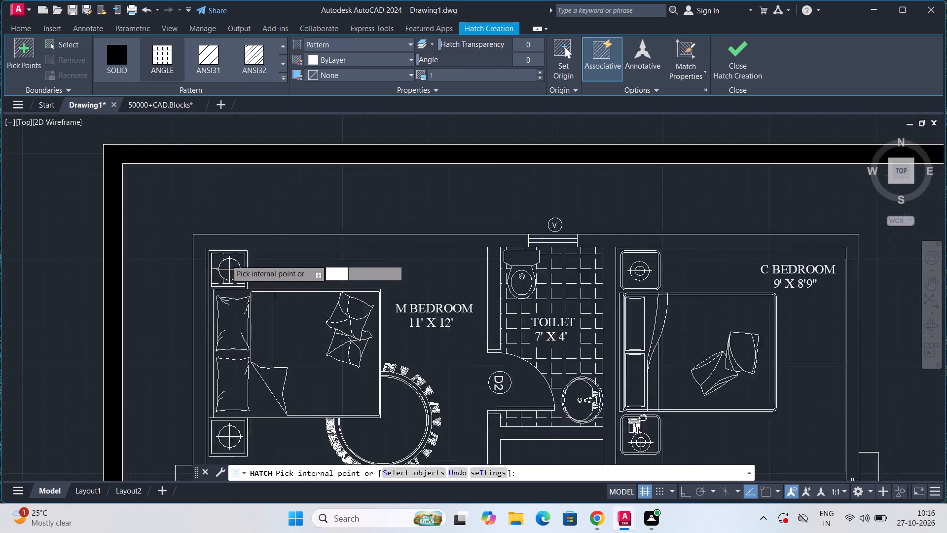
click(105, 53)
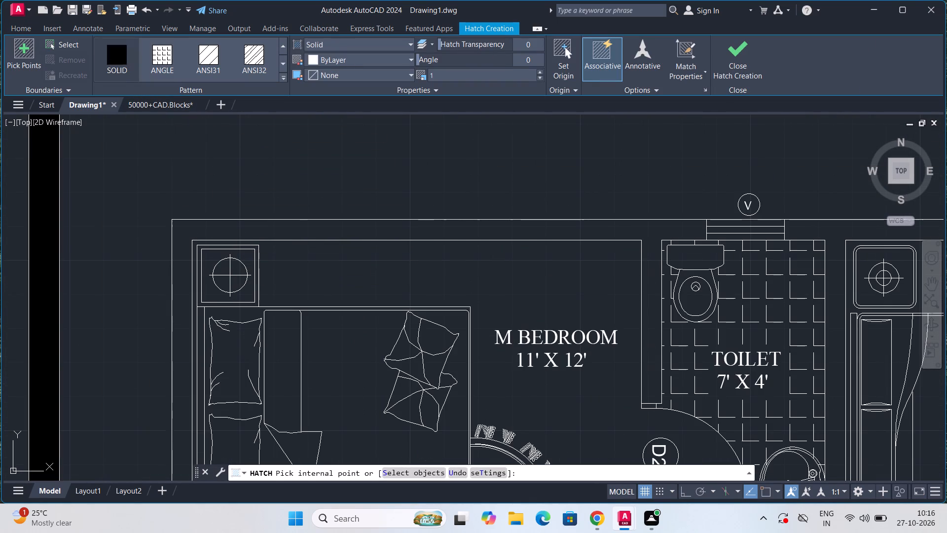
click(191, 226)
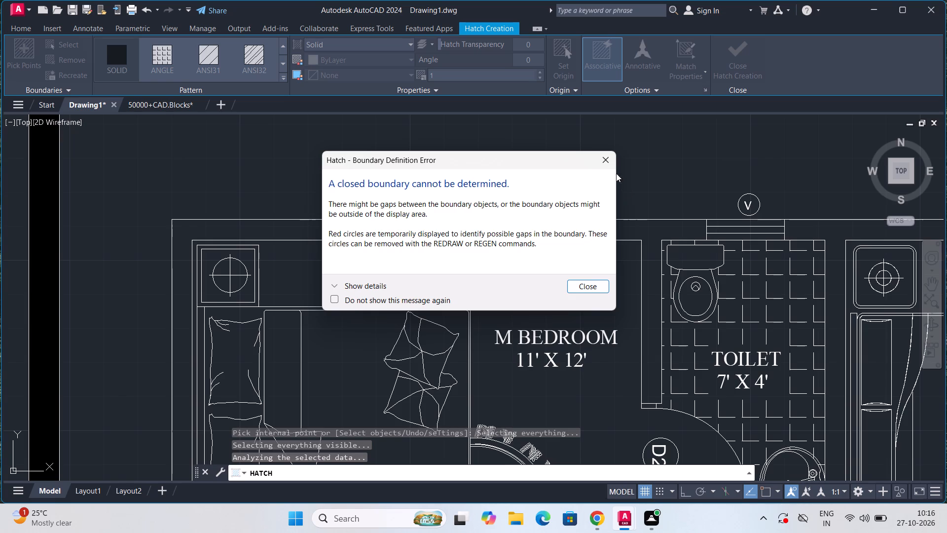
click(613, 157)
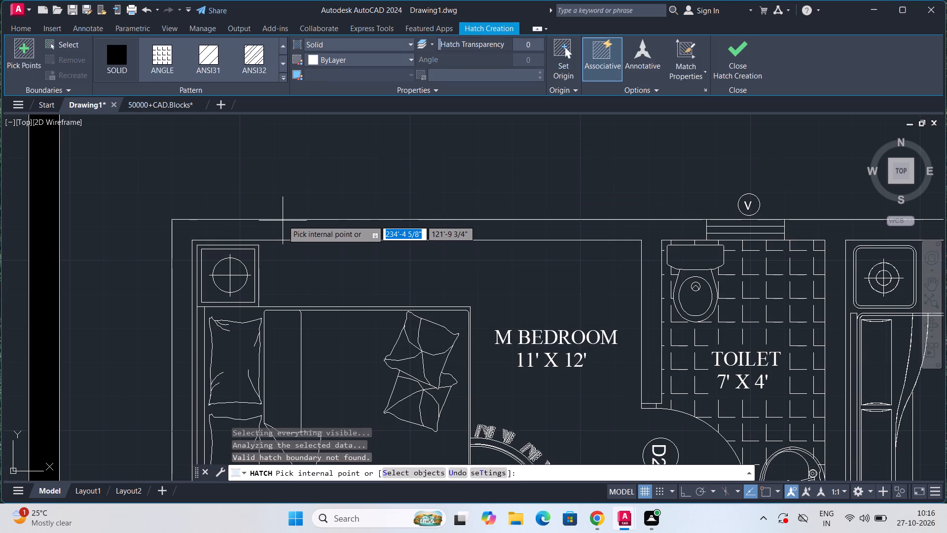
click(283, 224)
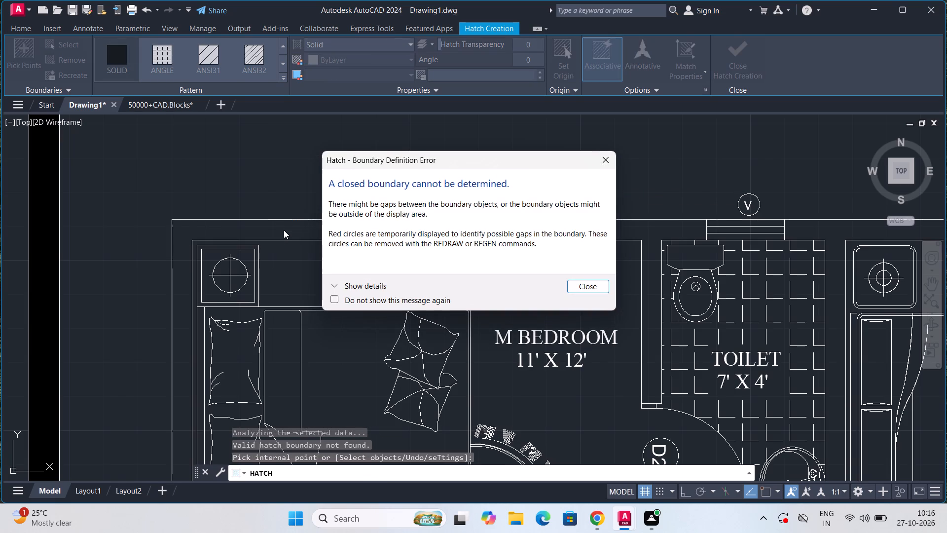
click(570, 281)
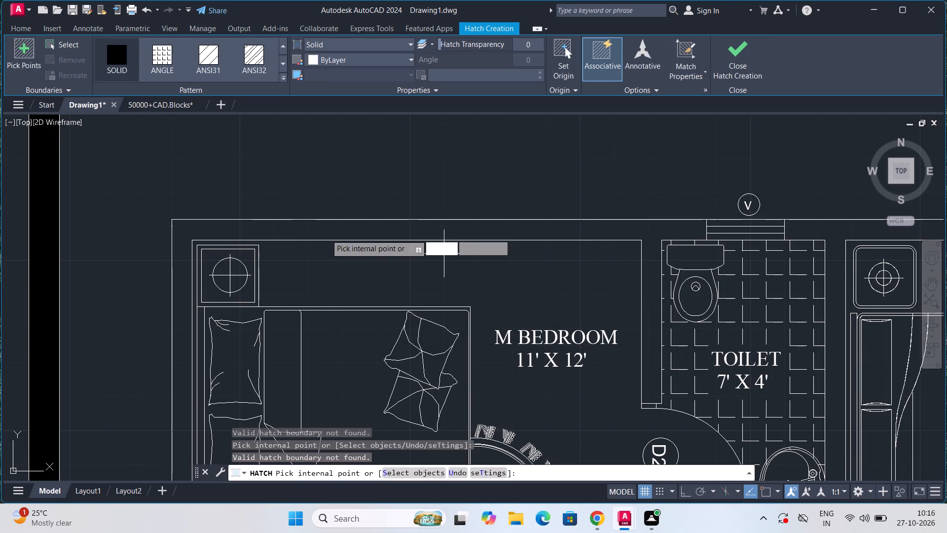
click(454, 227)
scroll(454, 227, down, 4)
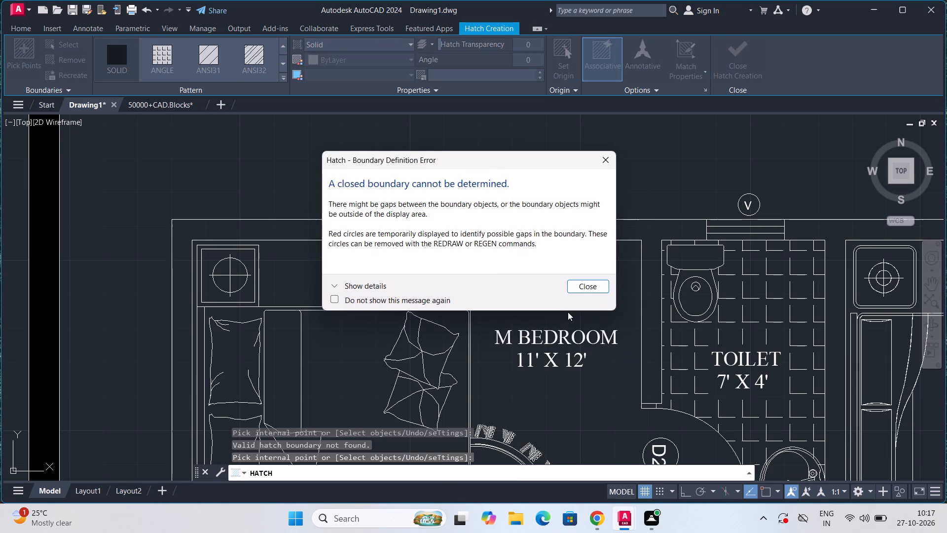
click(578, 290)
Examine the possible boundary gaps where the W2 window meets the wall beside the M Bedroom wardrobe.
scroll(572, 288, down, 5)
scroll(442, 258, down, 4)
scroll(487, 288, down, 3)
middle_drag(604, 330, 561, 195)
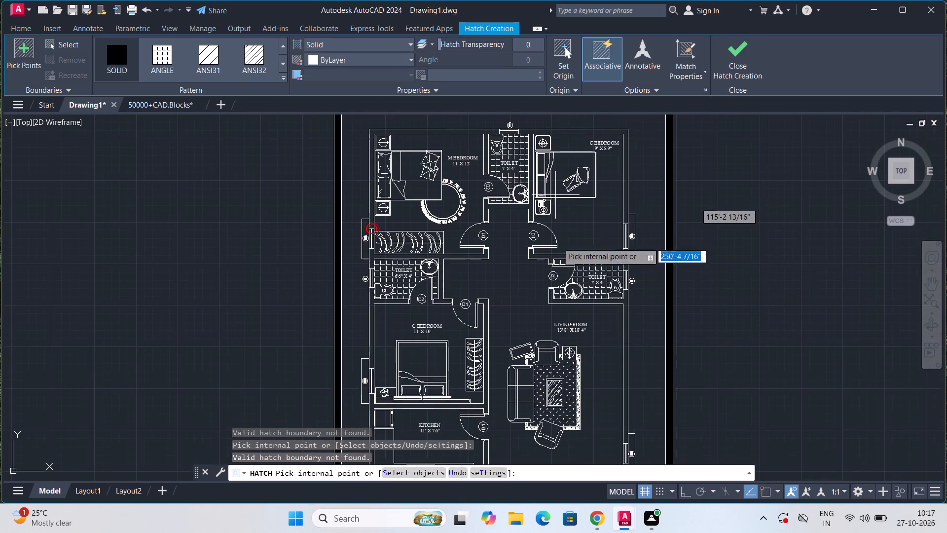
scroll(577, 276, down, 1)
scroll(429, 261, up, 3)
scroll(509, 250, up, 4)
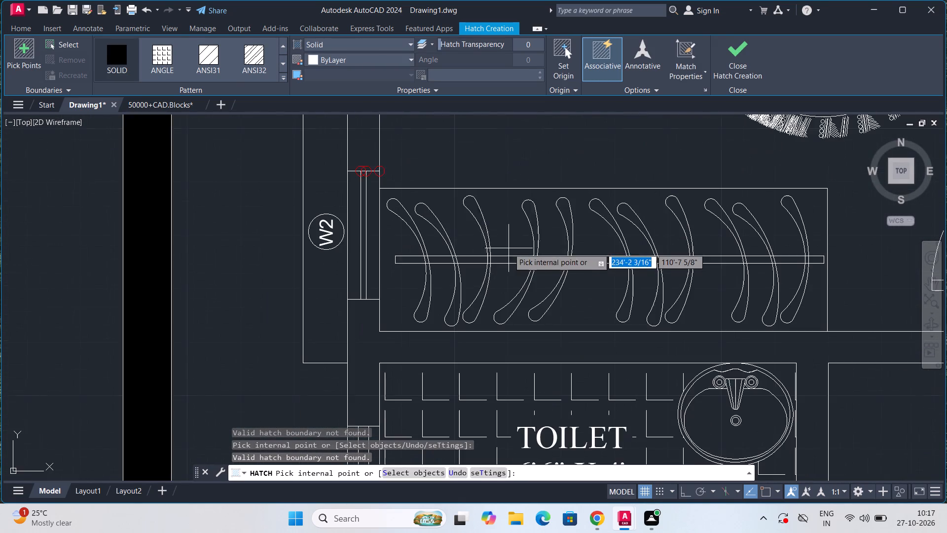
scroll(460, 227, up, 1)
middle_drag(460, 227, 515, 331)
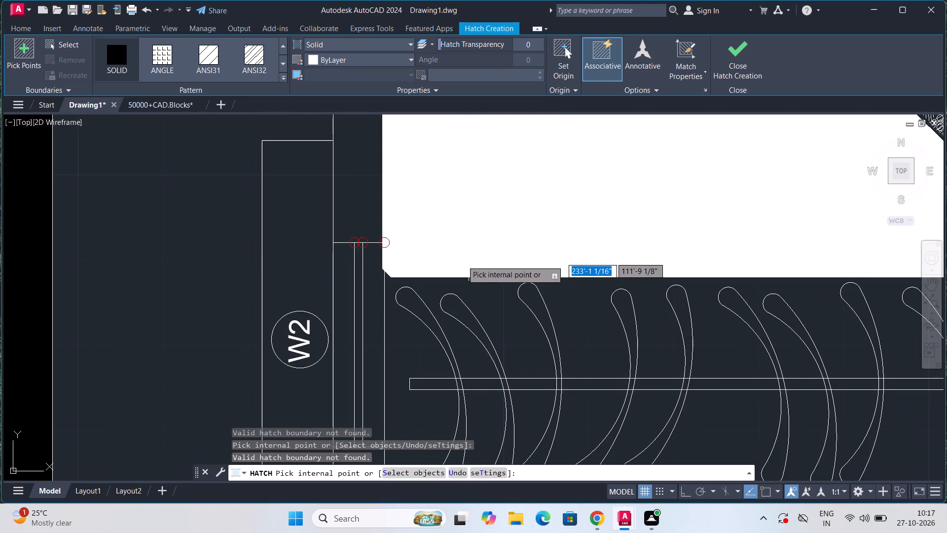
key(Escape)
key(Escape)
scroll(393, 261, up, 4)
middle_drag(393, 261, 409, 305)
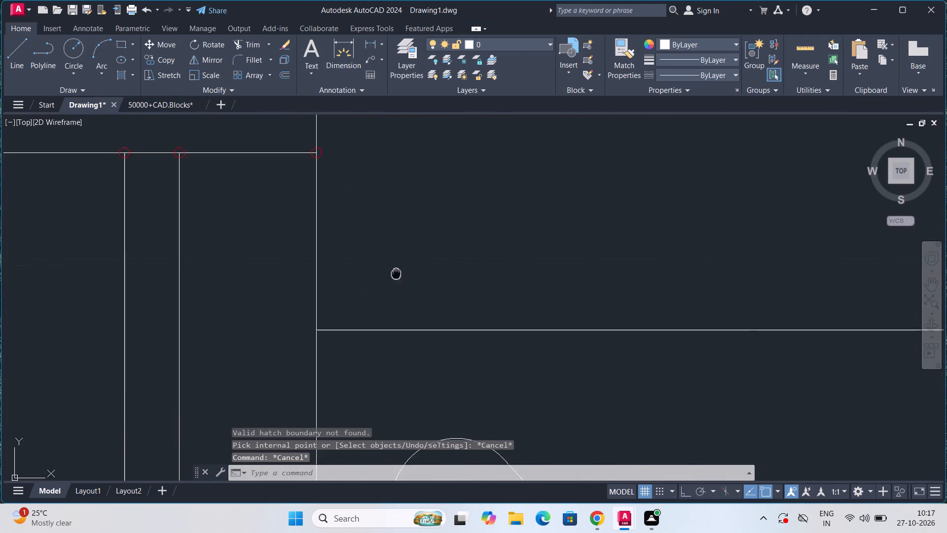
middle_drag(409, 305, 487, 363)
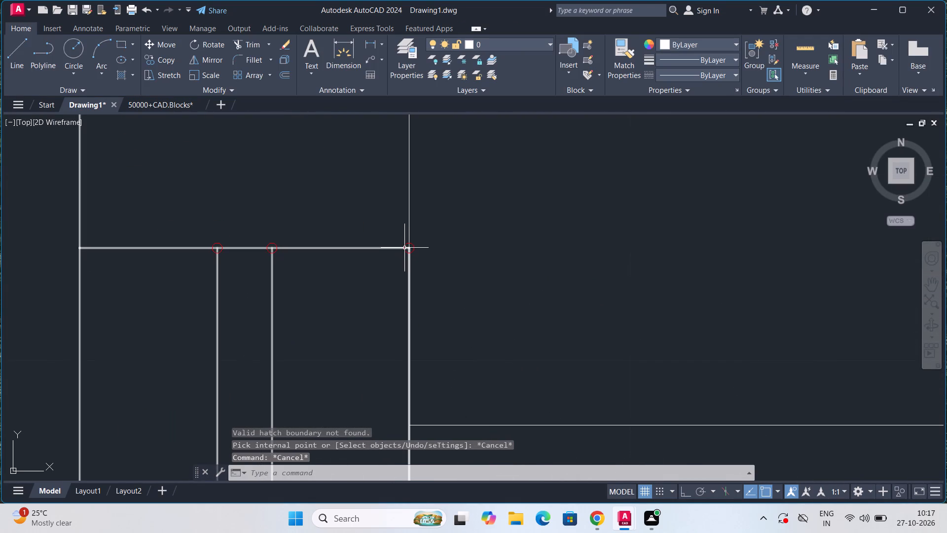
click(404, 248)
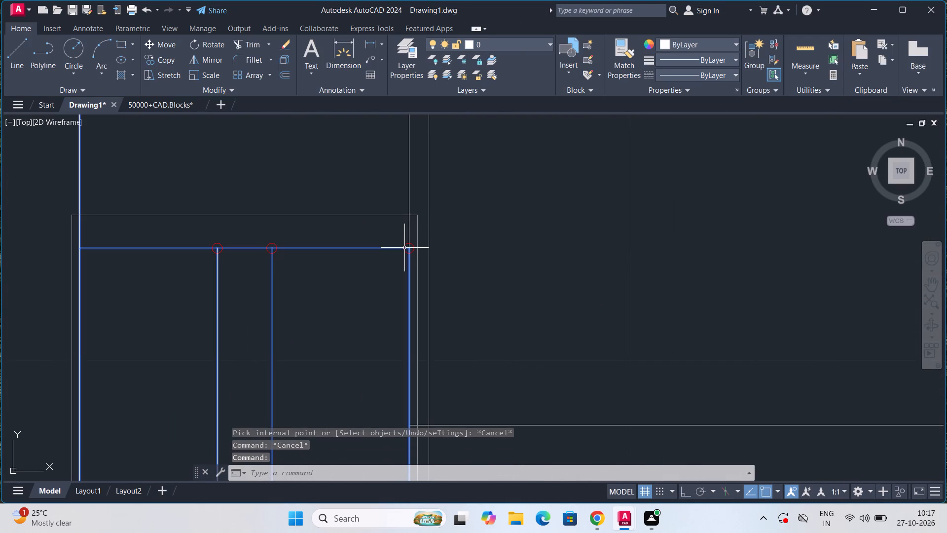
key(Escape)
key(Escape)
key(Escape)
key(Escape)
key(Escape)
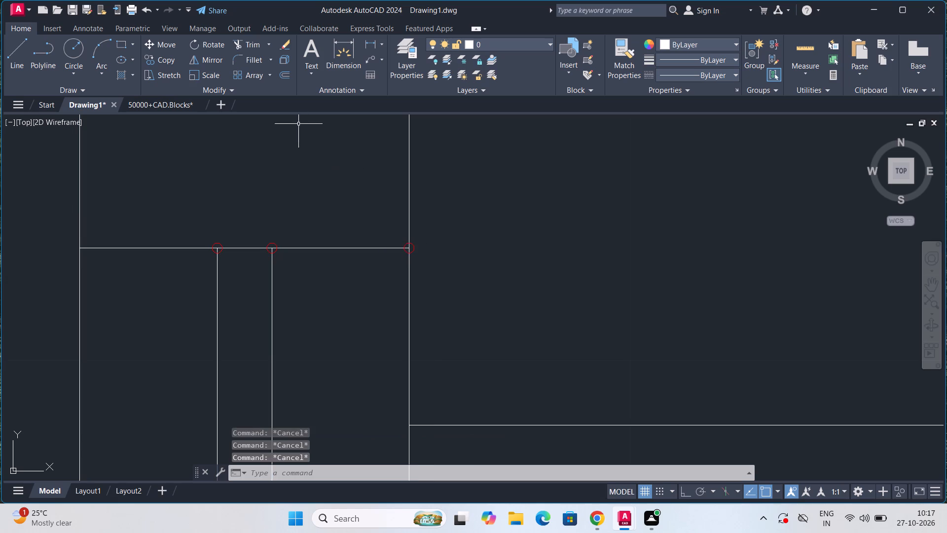
key(Escape)
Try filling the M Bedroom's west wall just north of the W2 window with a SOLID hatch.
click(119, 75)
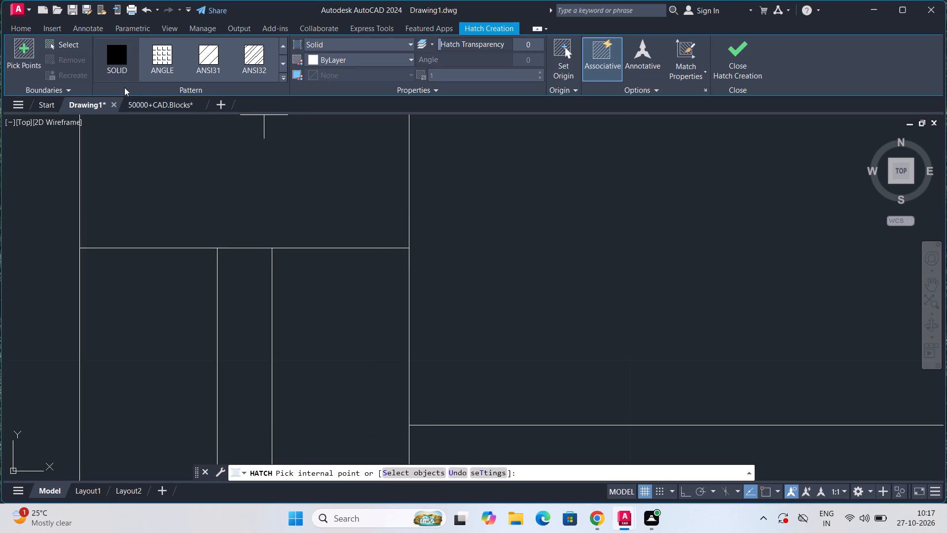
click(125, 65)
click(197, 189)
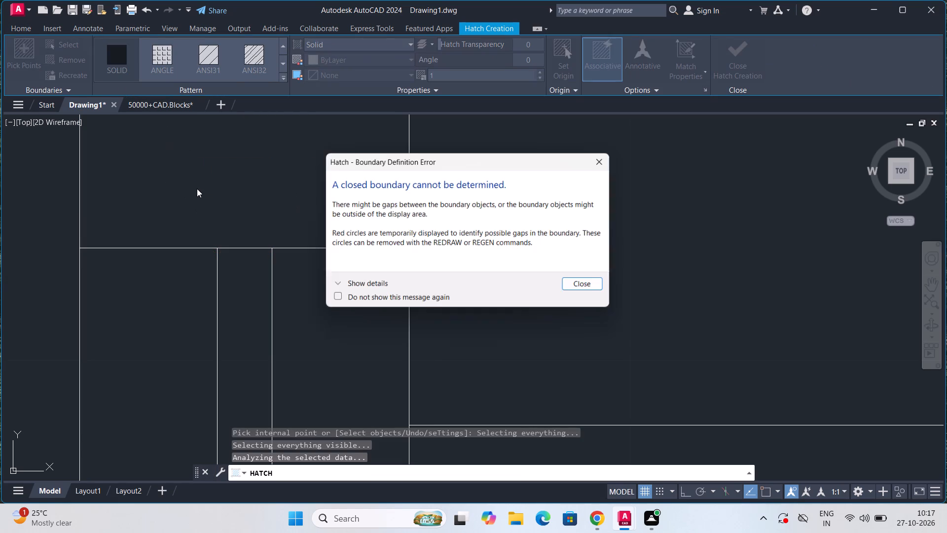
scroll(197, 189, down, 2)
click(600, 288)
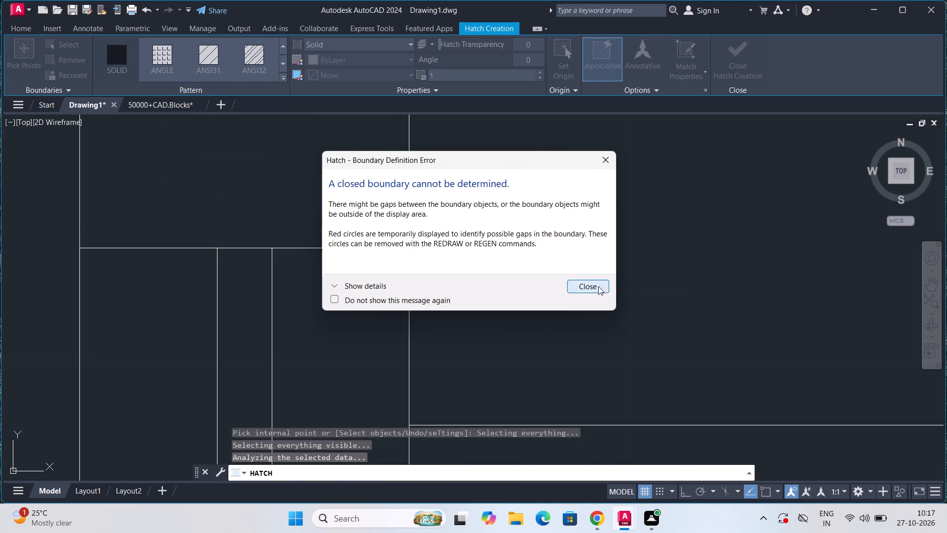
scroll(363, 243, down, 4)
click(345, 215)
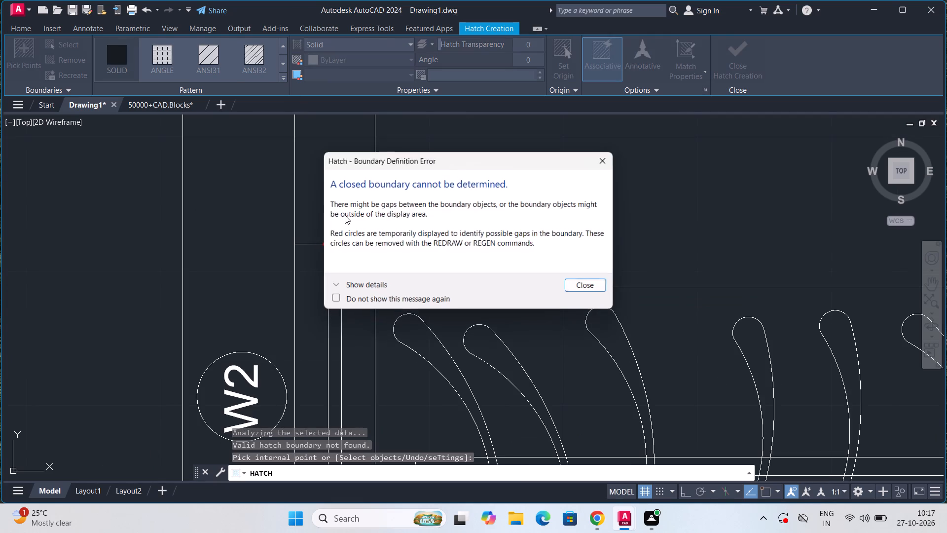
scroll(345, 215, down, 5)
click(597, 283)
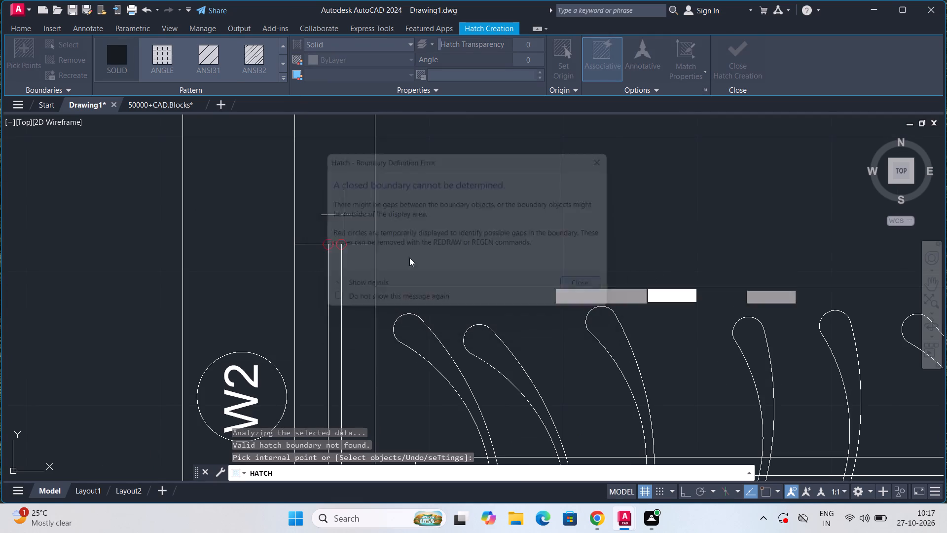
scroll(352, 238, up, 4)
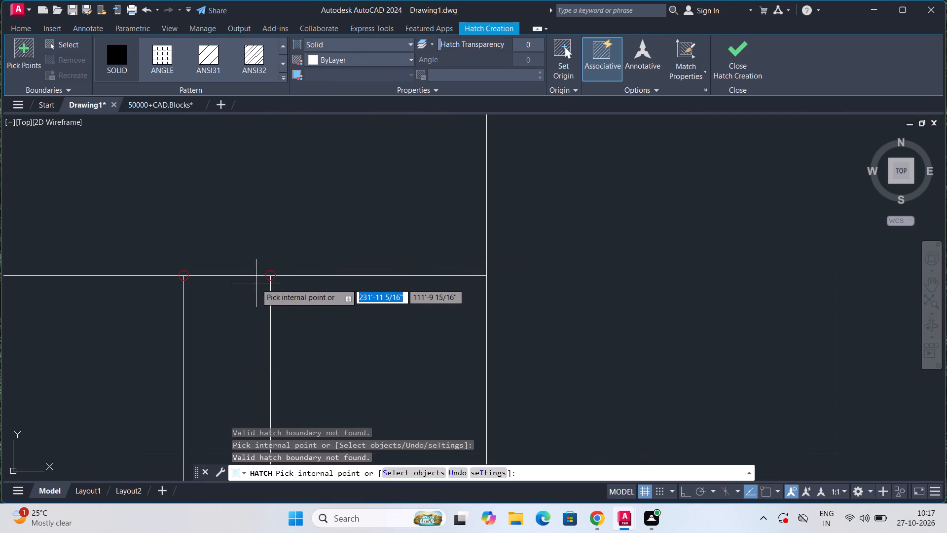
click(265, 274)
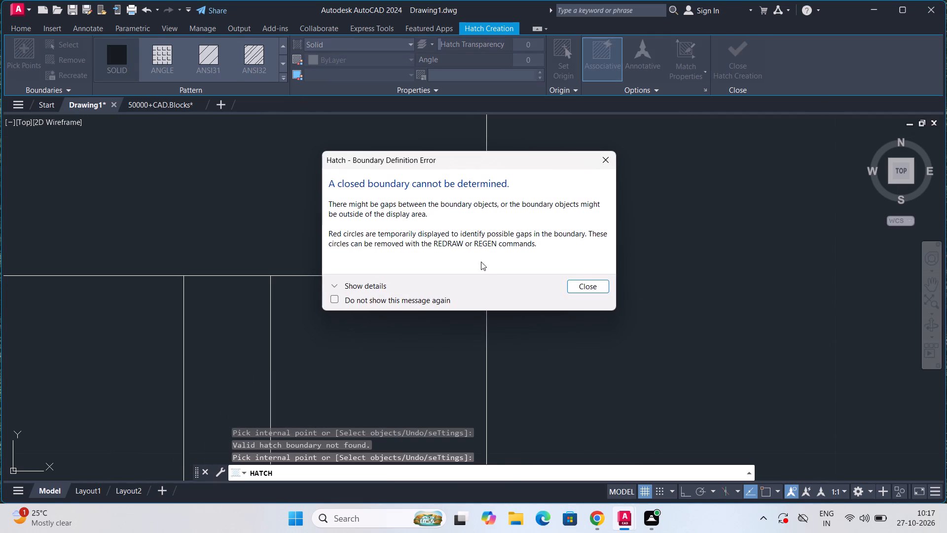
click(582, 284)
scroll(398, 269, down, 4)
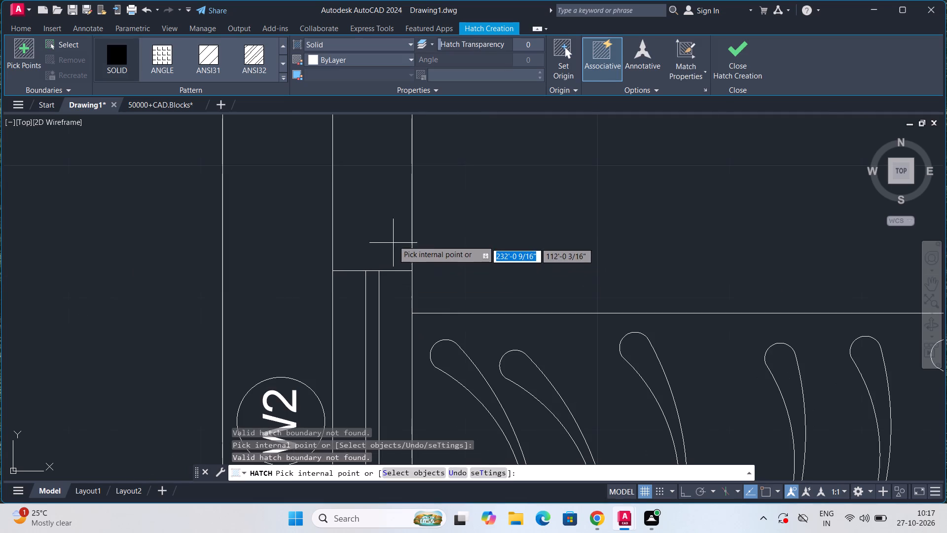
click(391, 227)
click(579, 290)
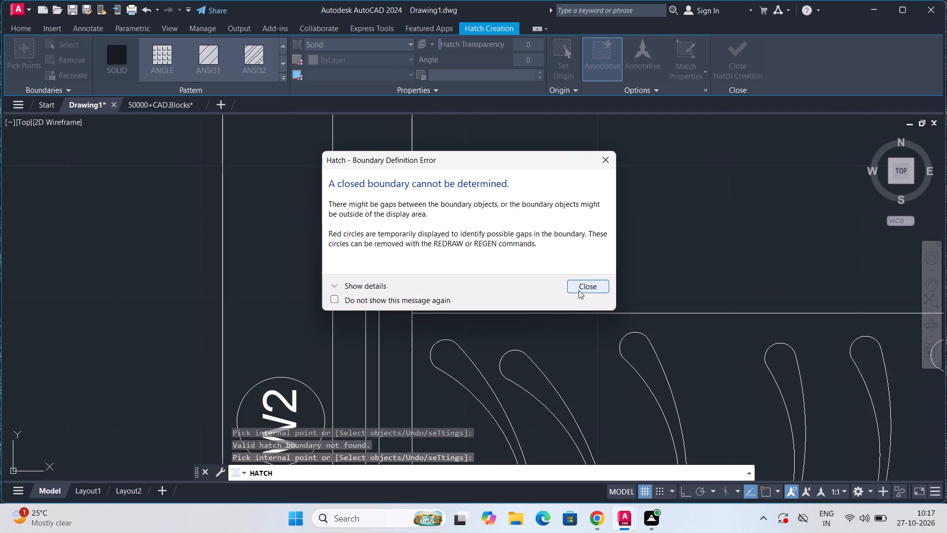
Examine the possible boundary gaps at the M Bedroom's D1 door, where the door arc meets the wall end.
scroll(577, 286, down, 5)
middle_drag(642, 248, 545, 334)
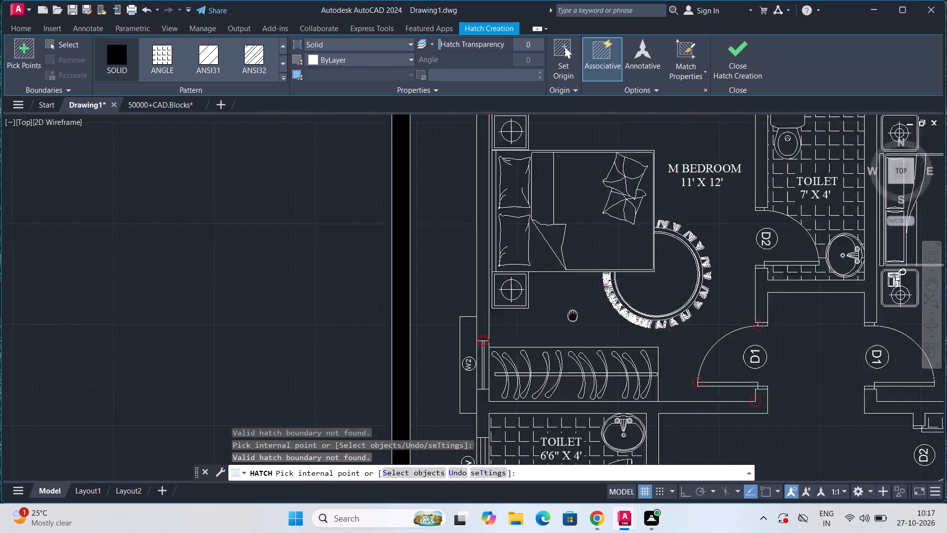
middle_drag(545, 334, 465, 353)
scroll(642, 380, up, 4)
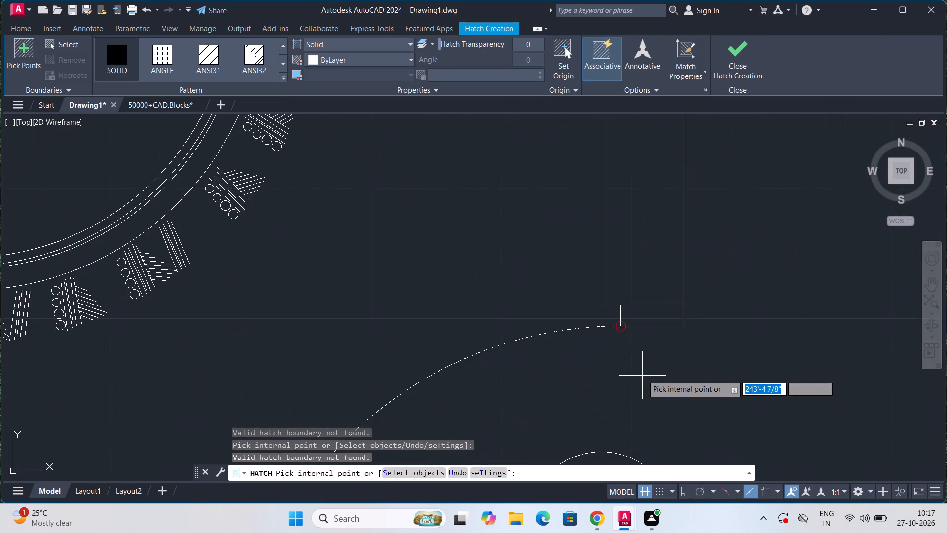
scroll(641, 370, up, 4)
middle_drag(608, 318, 612, 440)
scroll(531, 308, up, 1)
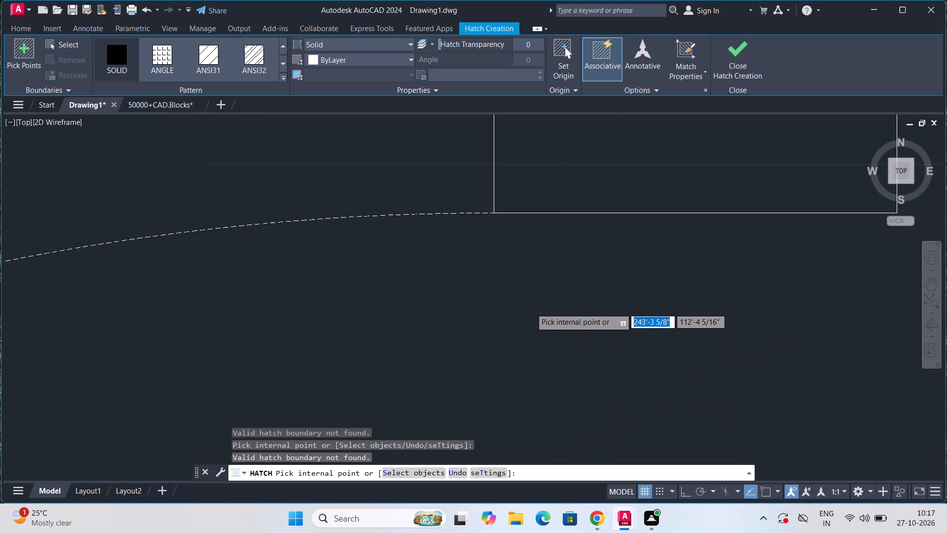
scroll(531, 308, up, 2)
middle_drag(530, 322, 543, 473)
scroll(528, 357, down, 10)
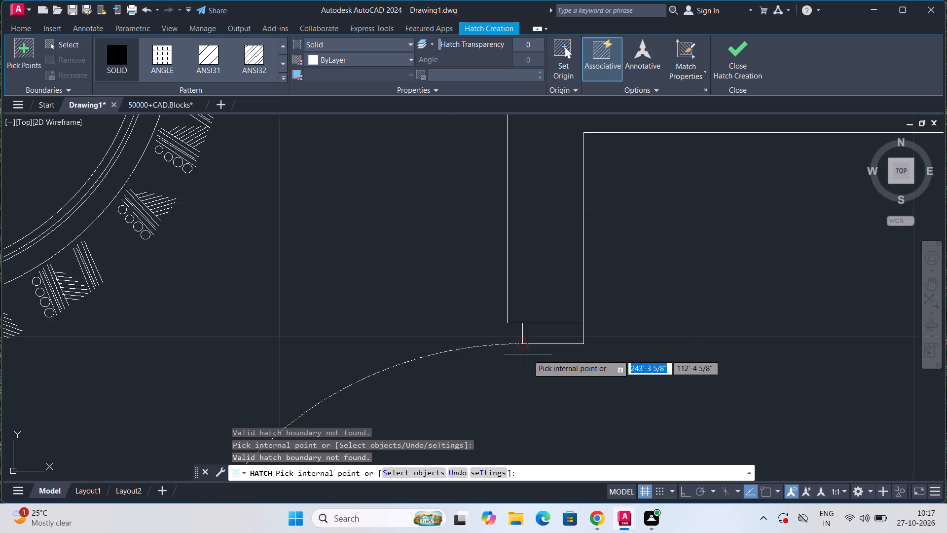
scroll(528, 354, down, 8)
key(Escape)
key(Escape)
key(Escape)
key(Escape)
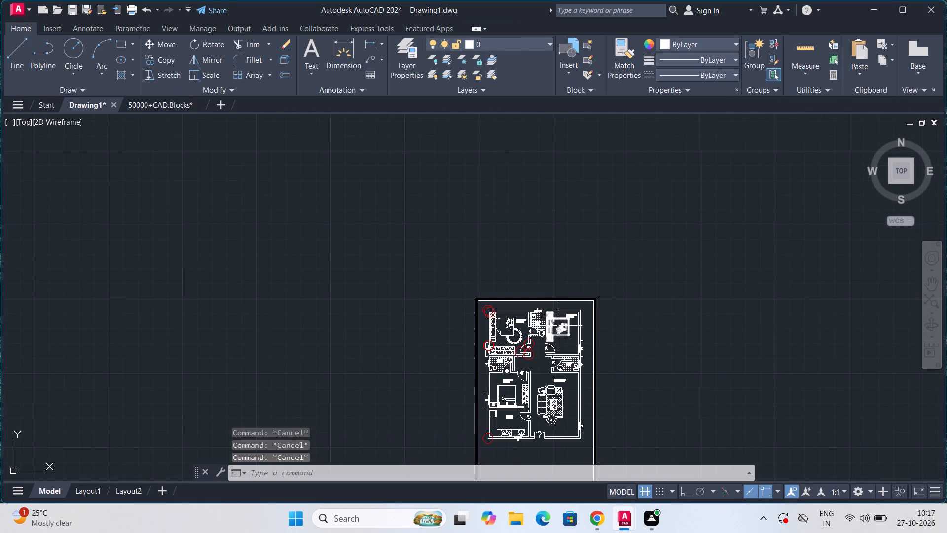
key(Escape)
key(Escape)
Start a SOLID hatch and fill the walls around the M Bedroom, the north toilet and the C Bedroom.
scroll(558, 326, up, 4)
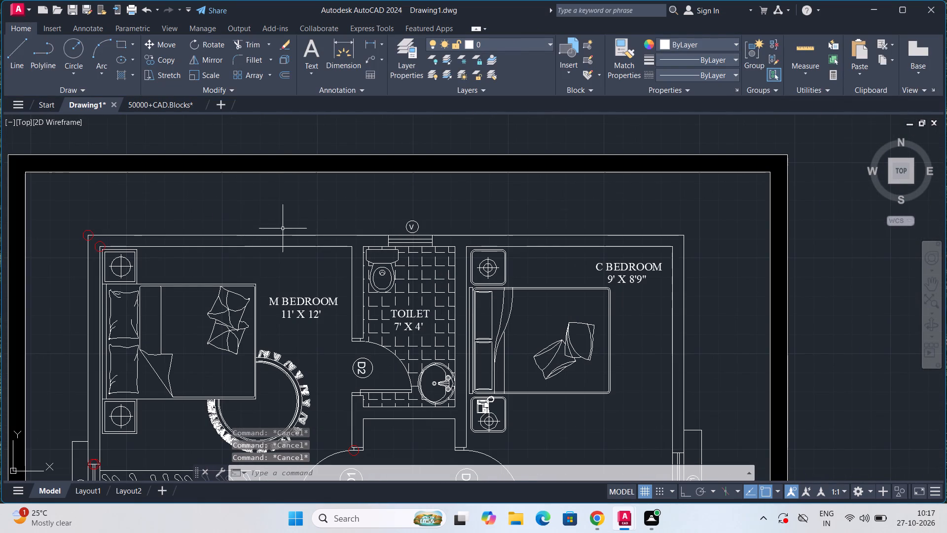
scroll(376, 177, up, 2)
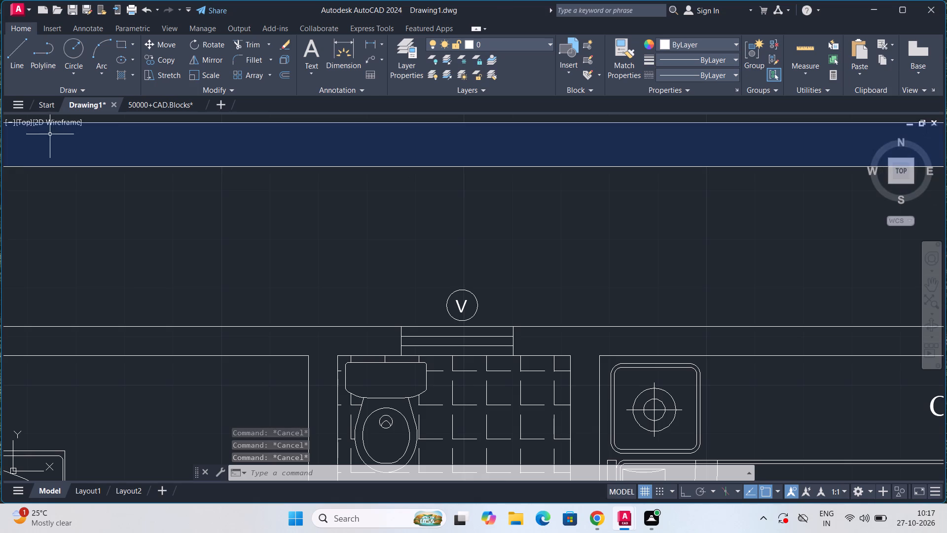
scroll(147, 211, down, 3)
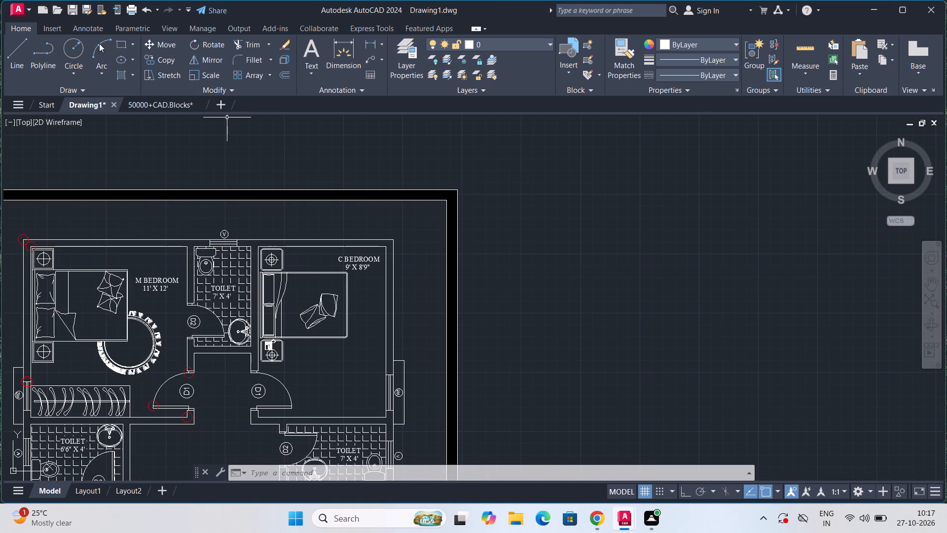
click(120, 77)
click(119, 62)
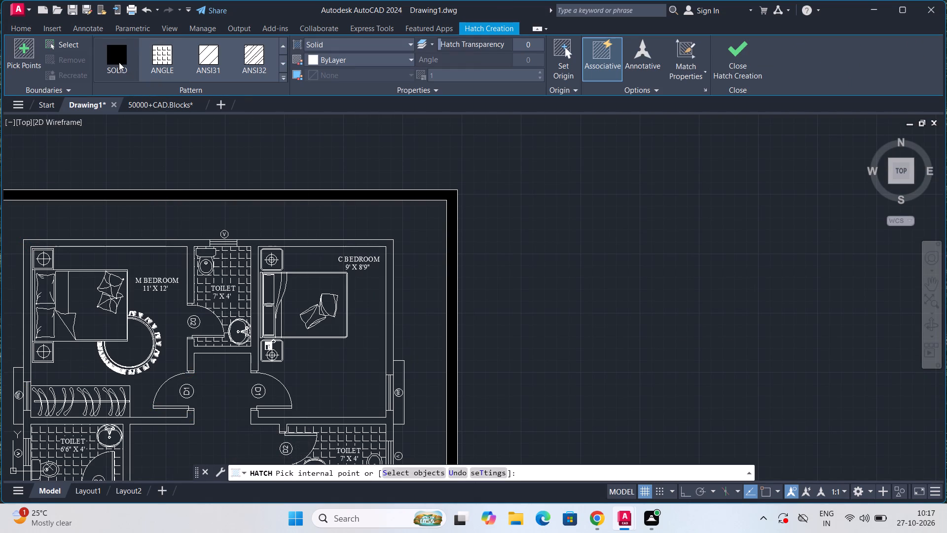
click(297, 244)
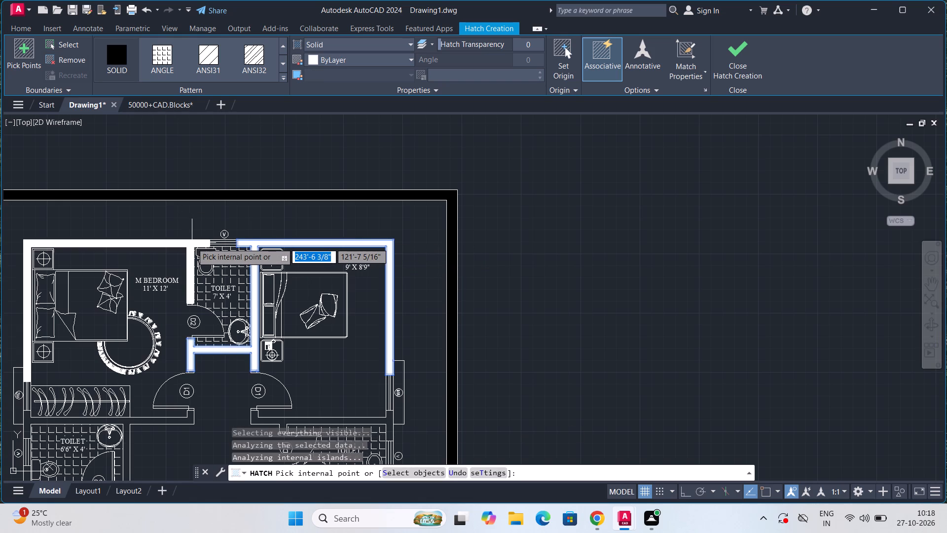
click(192, 243)
middle_drag(293, 260, 302, 152)
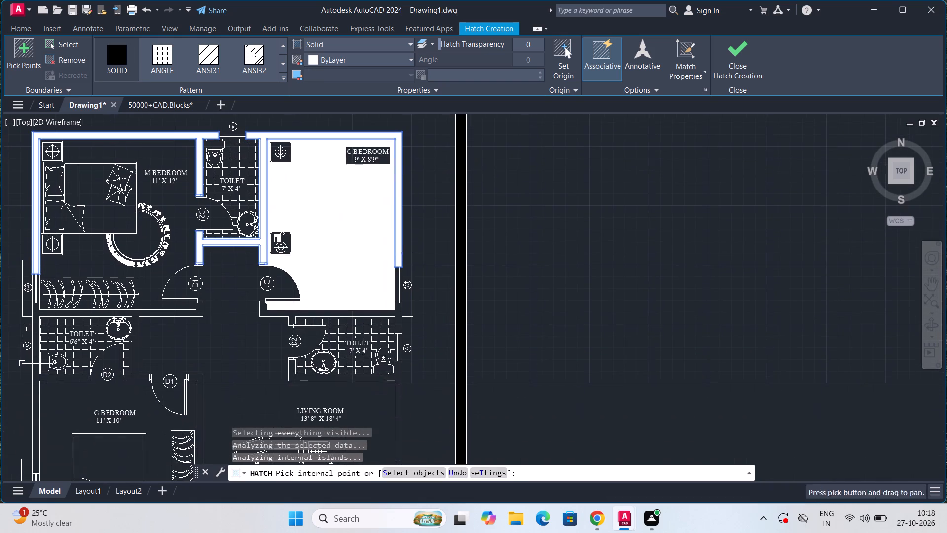
Add the walls around the 6'6" x 4' toilet and G Bedroom, plus the kitchen's north, west and southwest walls, to the SOLID hatch.
middle_drag(76, 291, 167, 169)
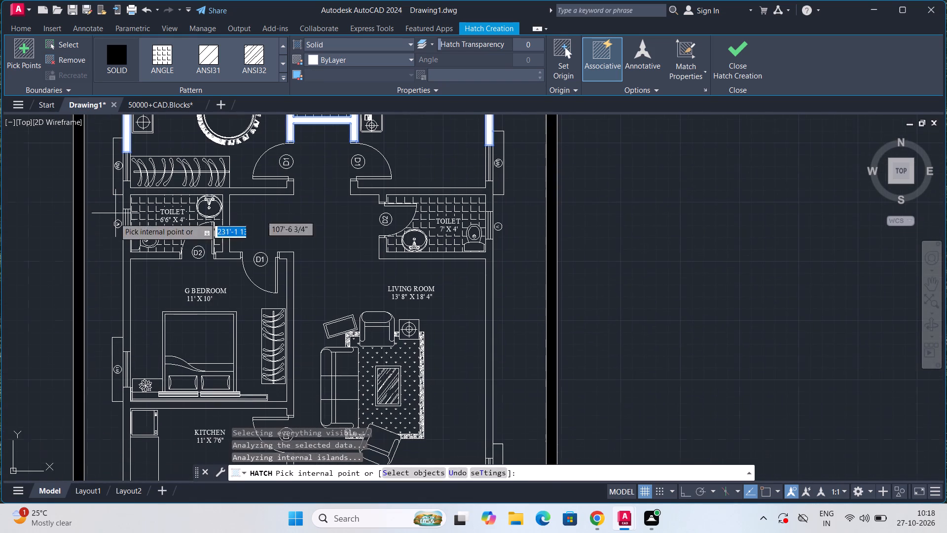
click(127, 191)
middle_drag(259, 292, 271, 236)
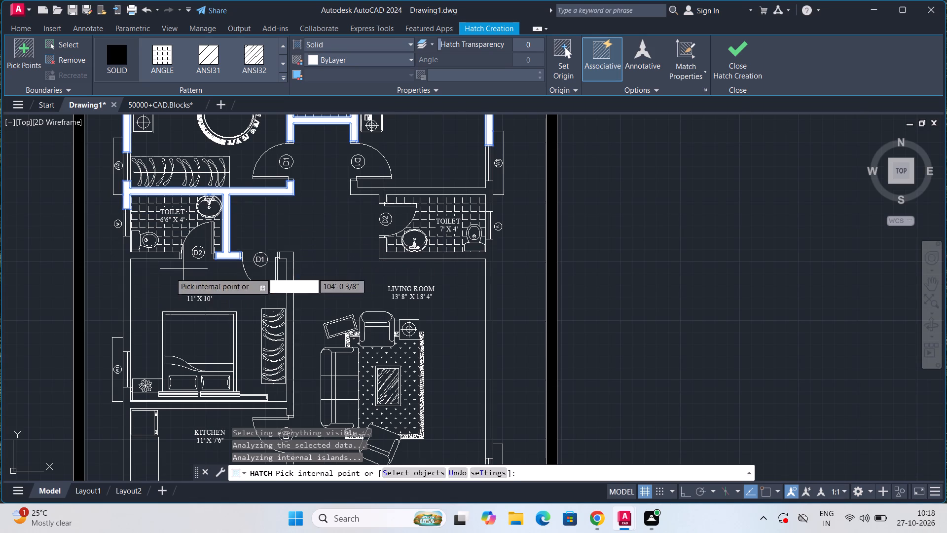
click(127, 264)
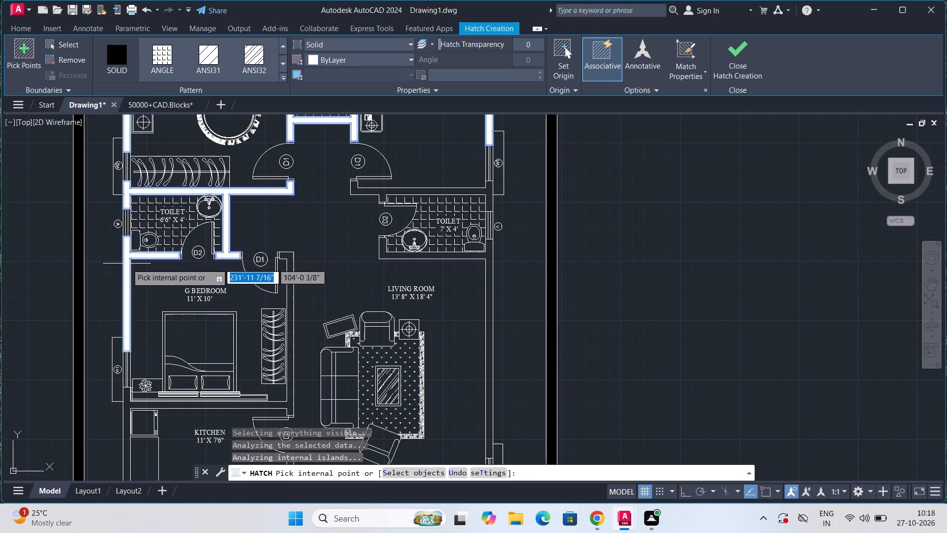
middle_drag(178, 314, 191, 179)
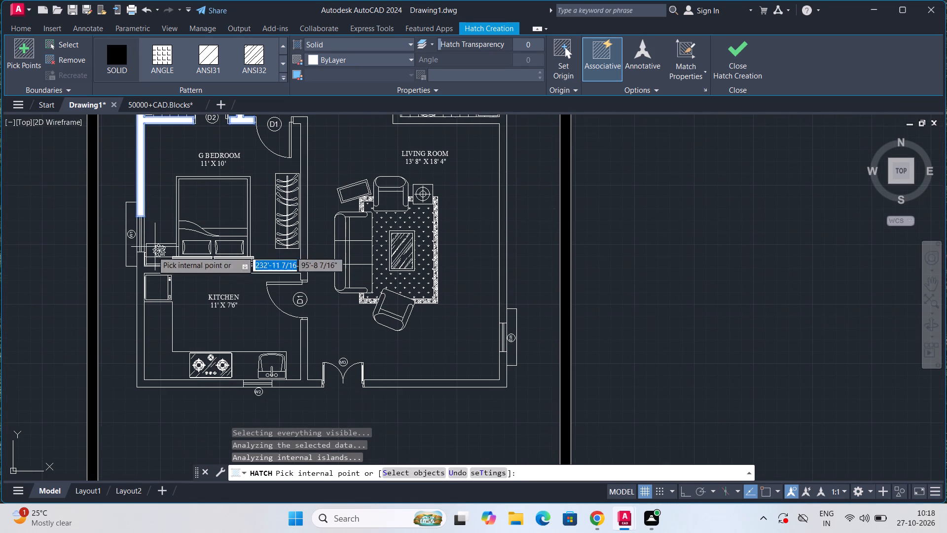
click(140, 270)
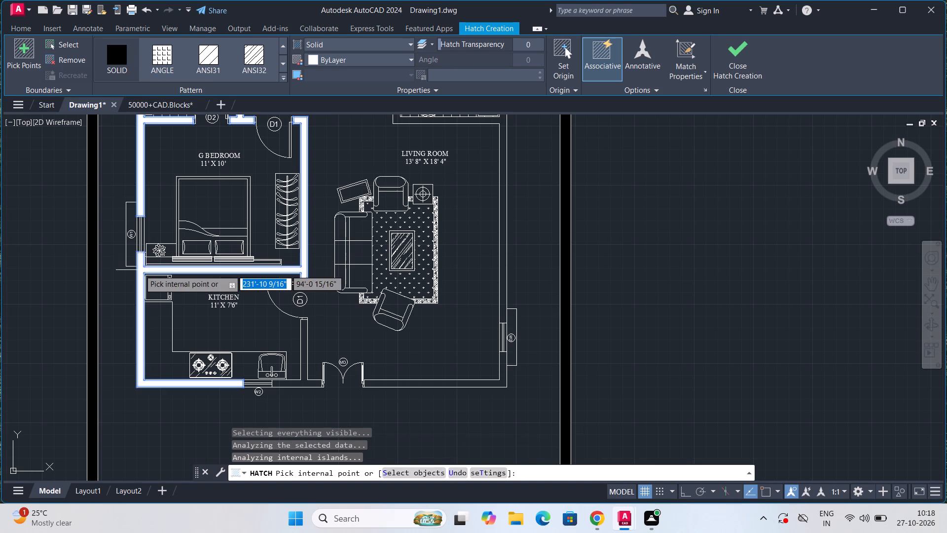
Fill the south wall on both sides of the MD main door and the kitchen's east wall below its D1 door.
middle_drag(354, 315, 354, 311)
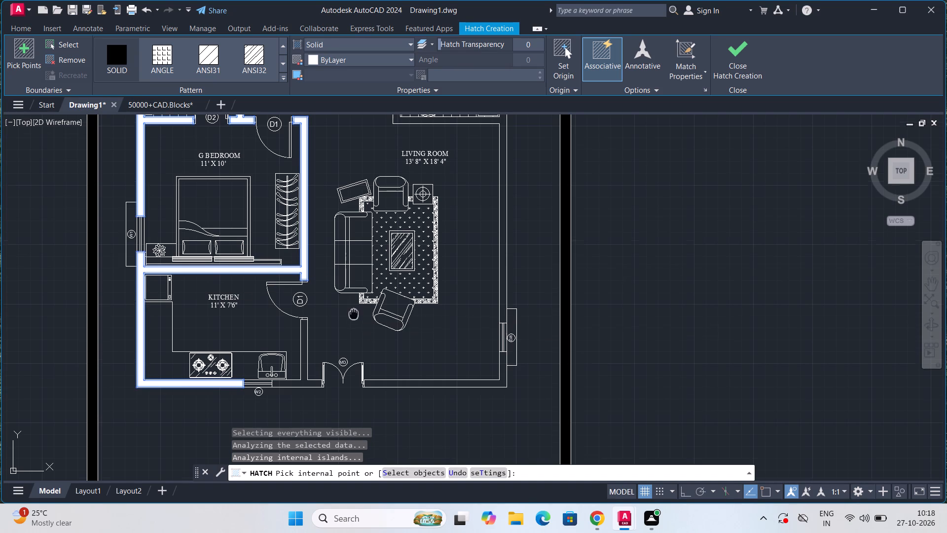
middle_drag(354, 311, 368, 222)
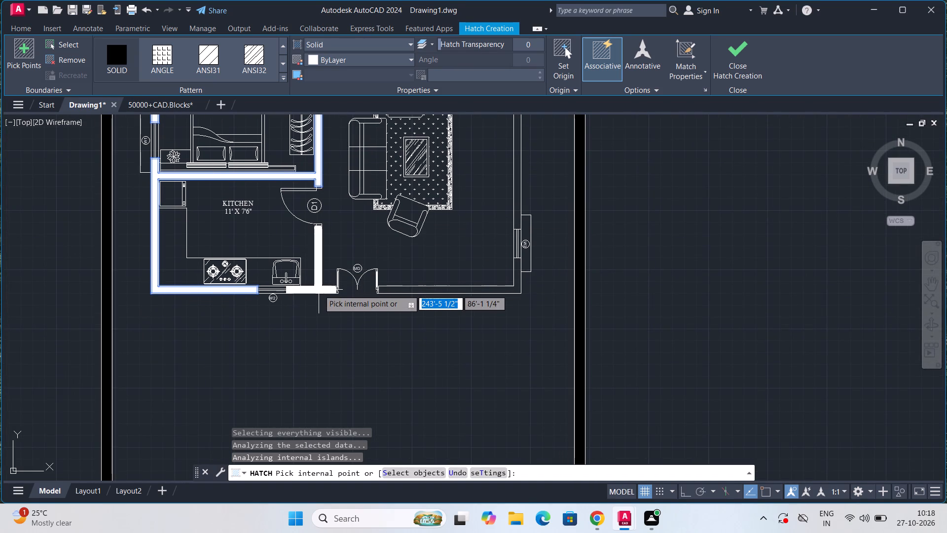
click(319, 290)
click(448, 289)
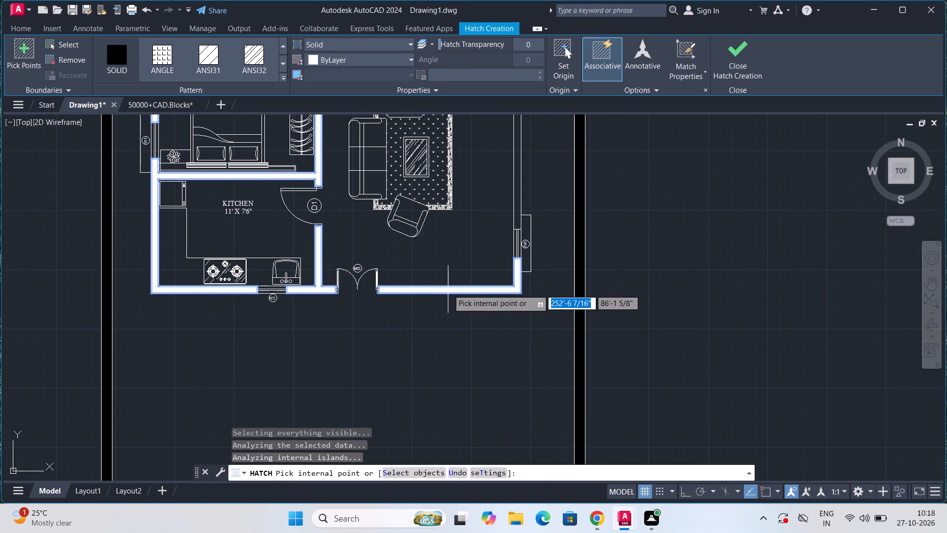
Fill the living room's east wall and the walls around the toilet south of the C Bedroom, and finish the hatch.
middle_drag(448, 289, 308, 451)
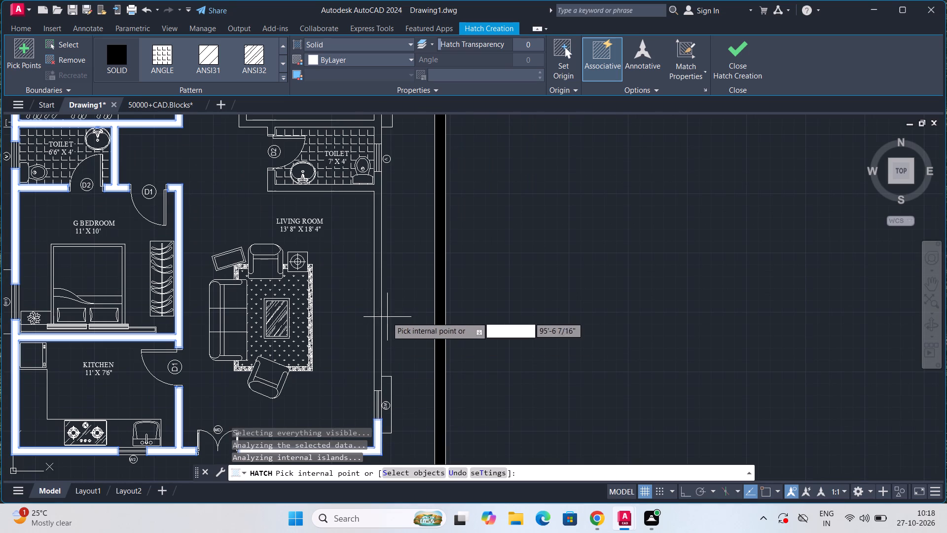
click(376, 323)
middle_drag(376, 323, 351, 396)
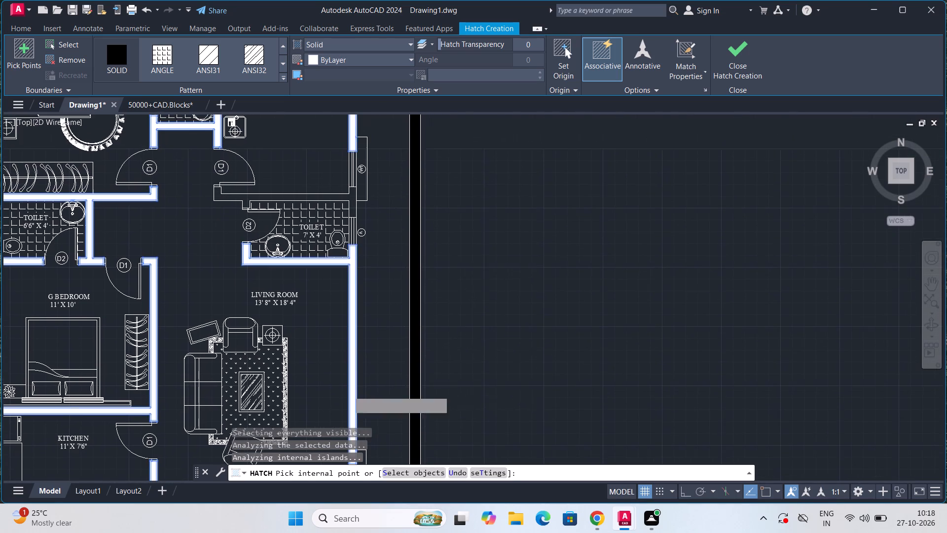
middle_drag(341, 258, 324, 351)
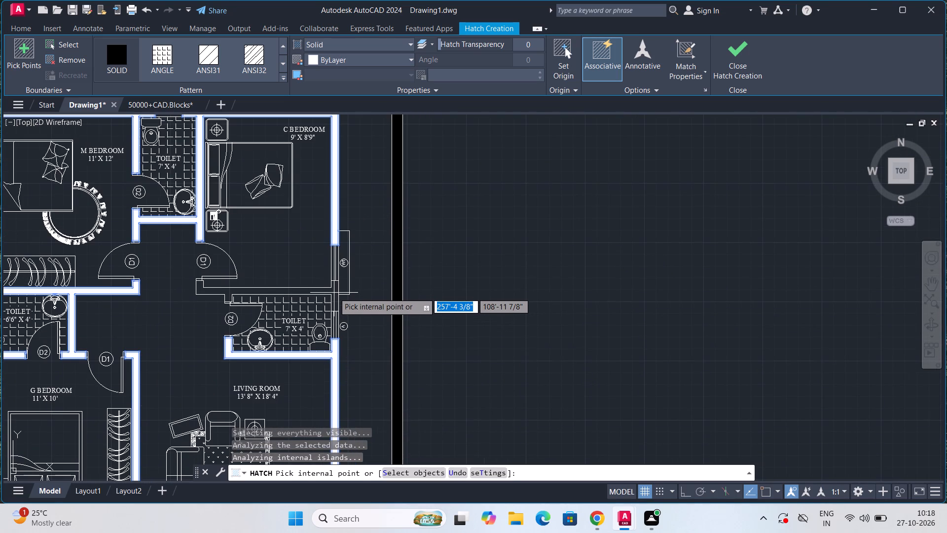
click(334, 293)
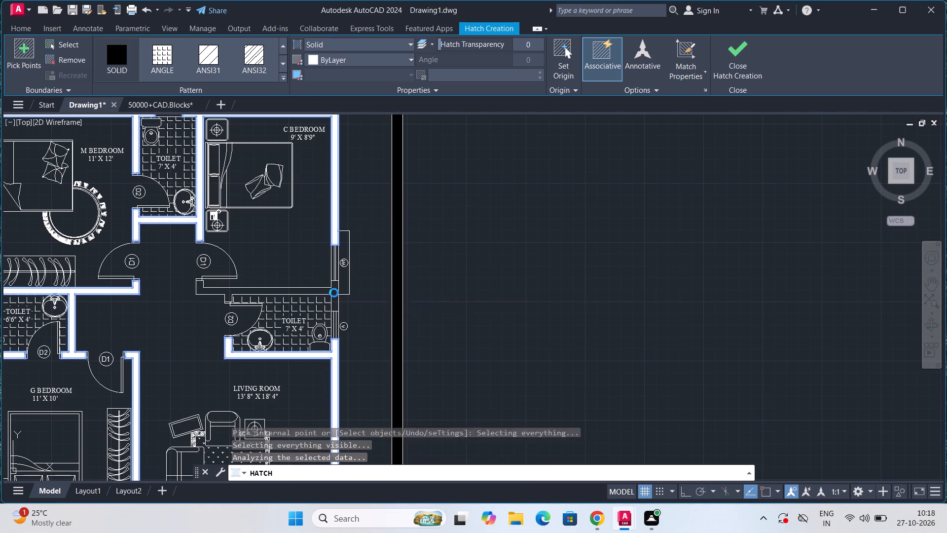
key(Escape)
key(Escape)
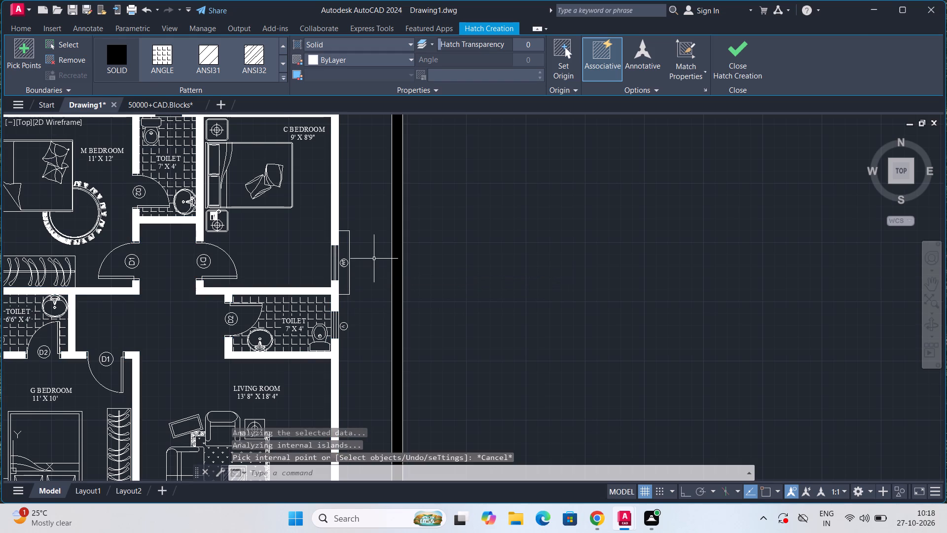
Change the colour of the wall hatch to black.
click(335, 218)
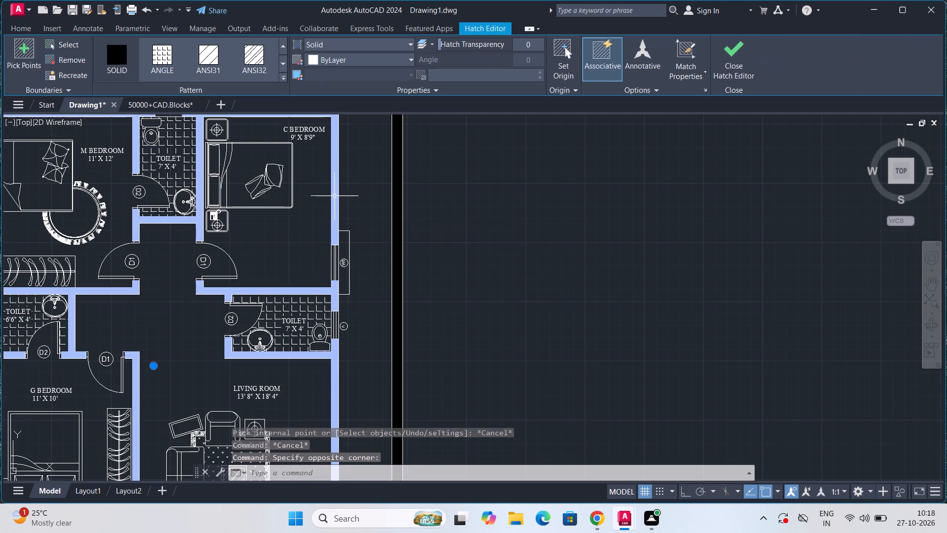
key(Escape)
click(333, 176)
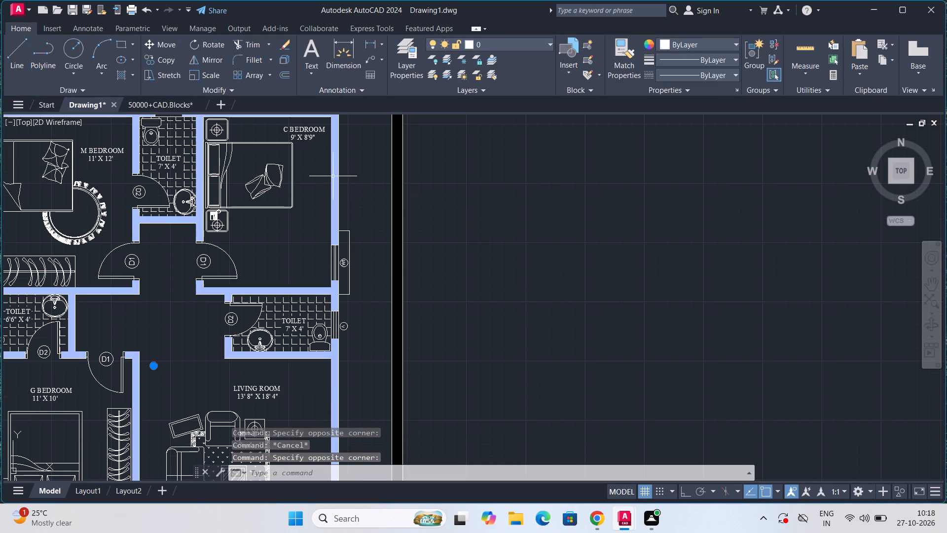
click(361, 55)
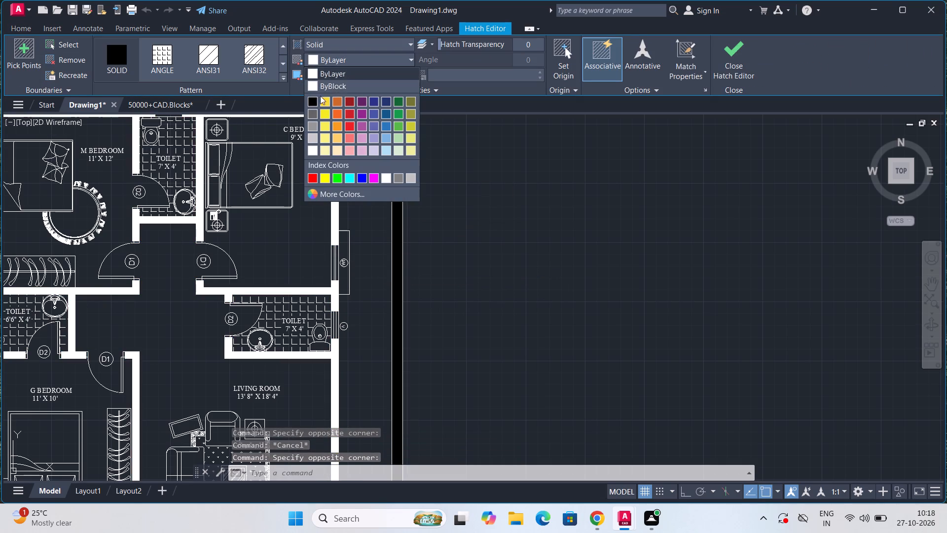
click(314, 99)
key(Escape)
Examine the wall fill across the whole floor plan, from the bedrooms to the kitchen and living room.
scroll(359, 227, down, 3)
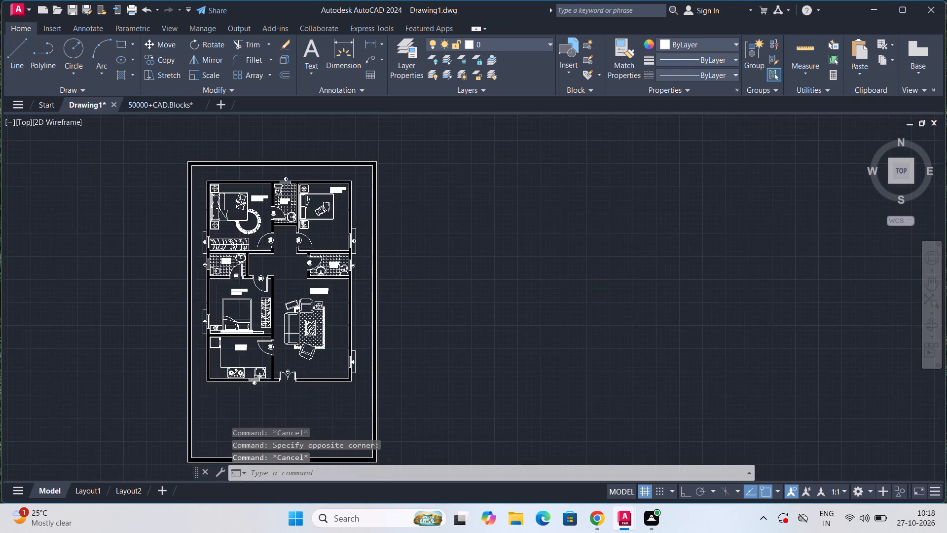
scroll(352, 259, up, 2)
middle_drag(359, 248, 424, 181)
middle_drag(340, 220, 392, 262)
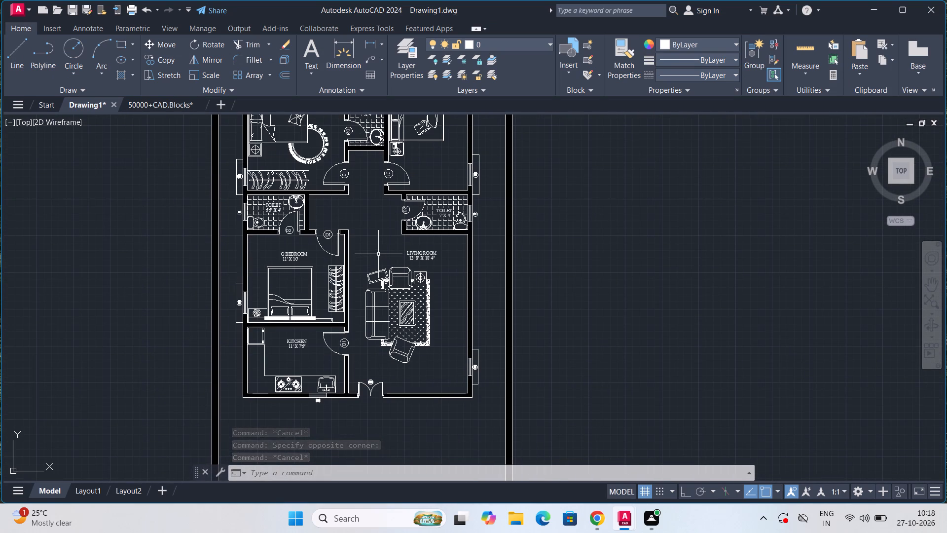
scroll(378, 254, up, 1)
scroll(378, 254, down, 1)
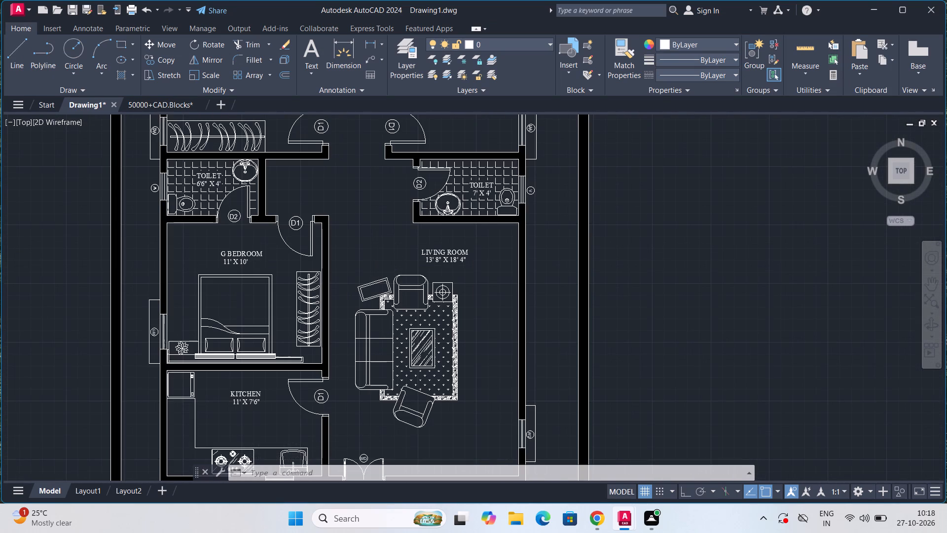
middle_drag(378, 254, 377, 321)
scroll(372, 284, down, 1)
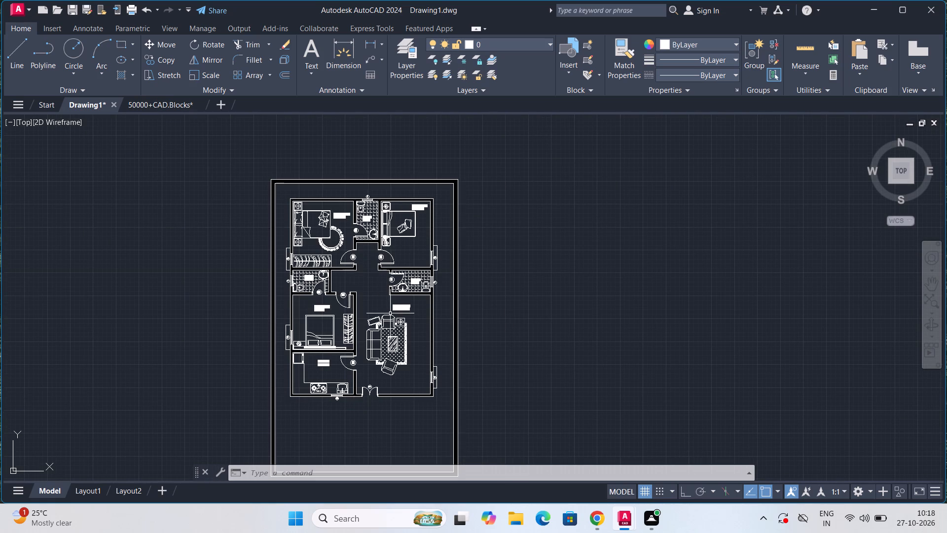
middle_drag(328, 289, 352, 191)
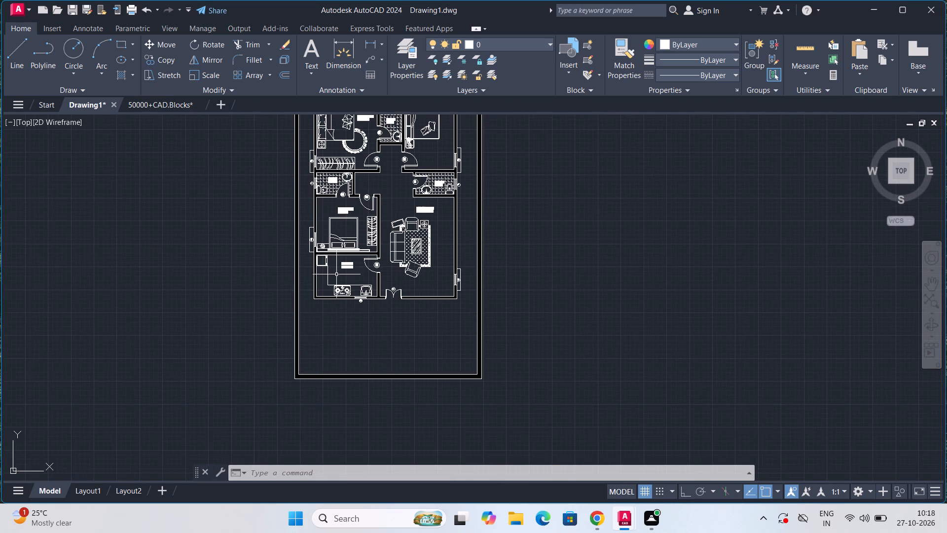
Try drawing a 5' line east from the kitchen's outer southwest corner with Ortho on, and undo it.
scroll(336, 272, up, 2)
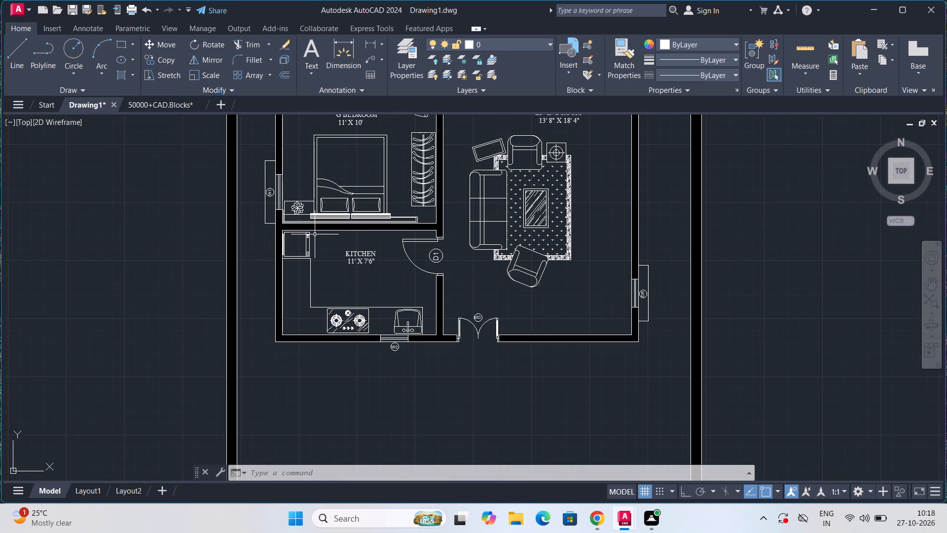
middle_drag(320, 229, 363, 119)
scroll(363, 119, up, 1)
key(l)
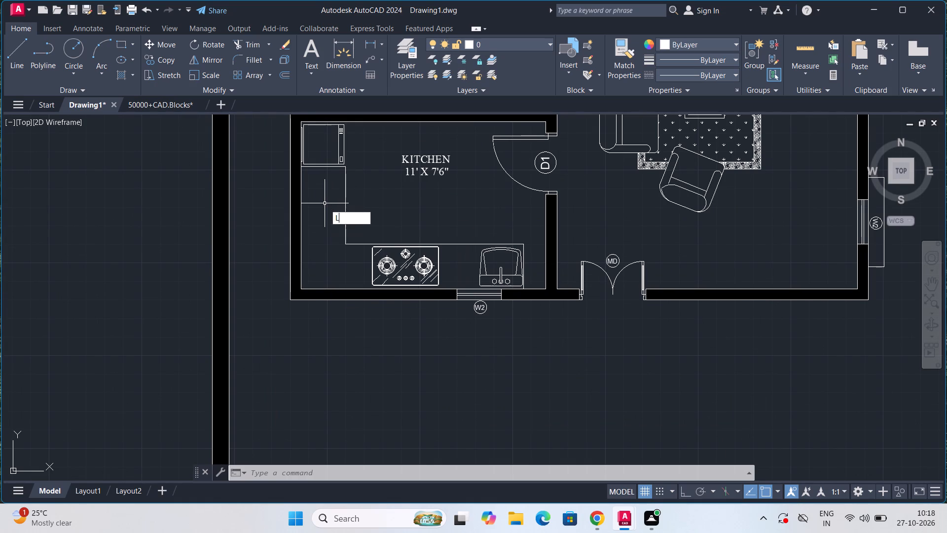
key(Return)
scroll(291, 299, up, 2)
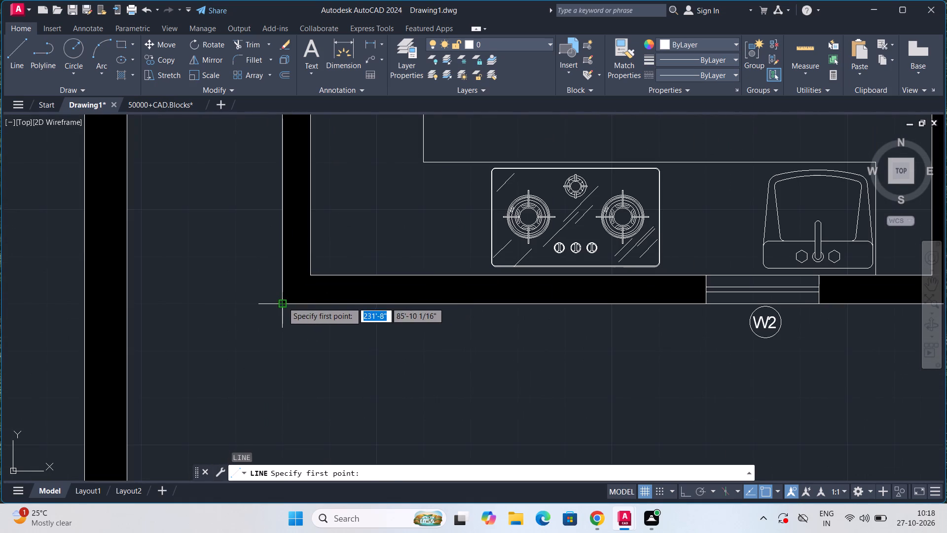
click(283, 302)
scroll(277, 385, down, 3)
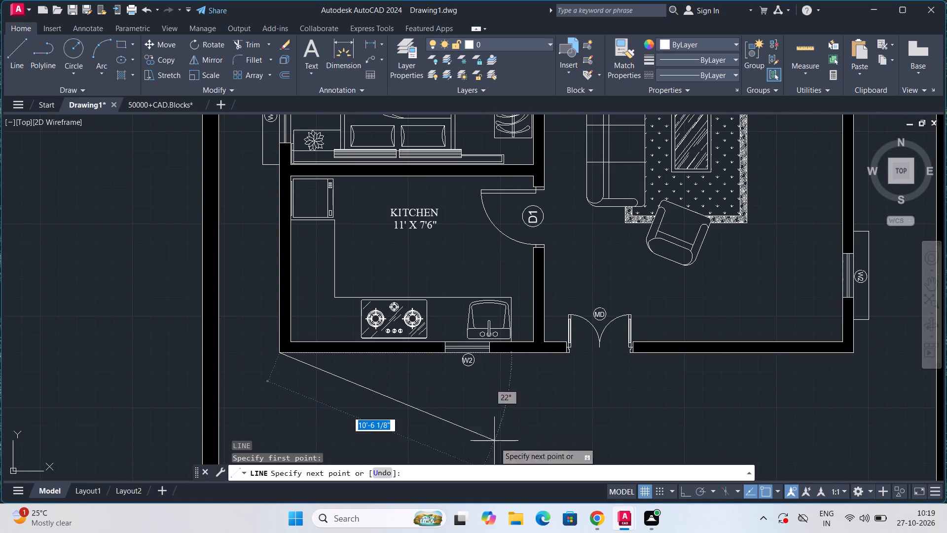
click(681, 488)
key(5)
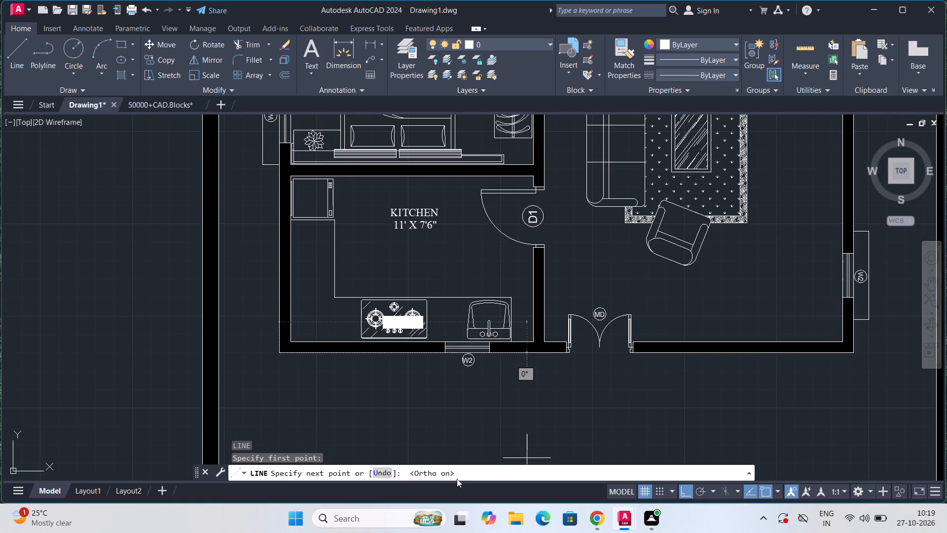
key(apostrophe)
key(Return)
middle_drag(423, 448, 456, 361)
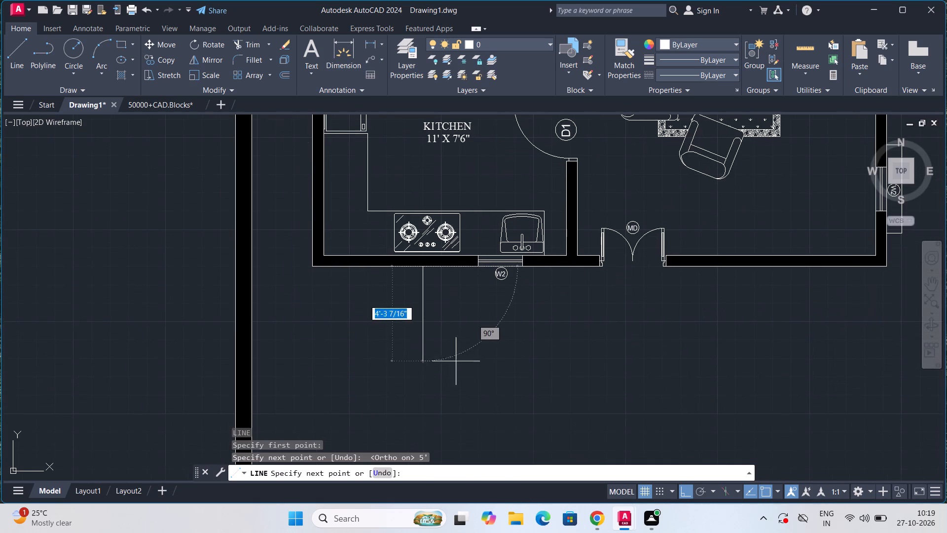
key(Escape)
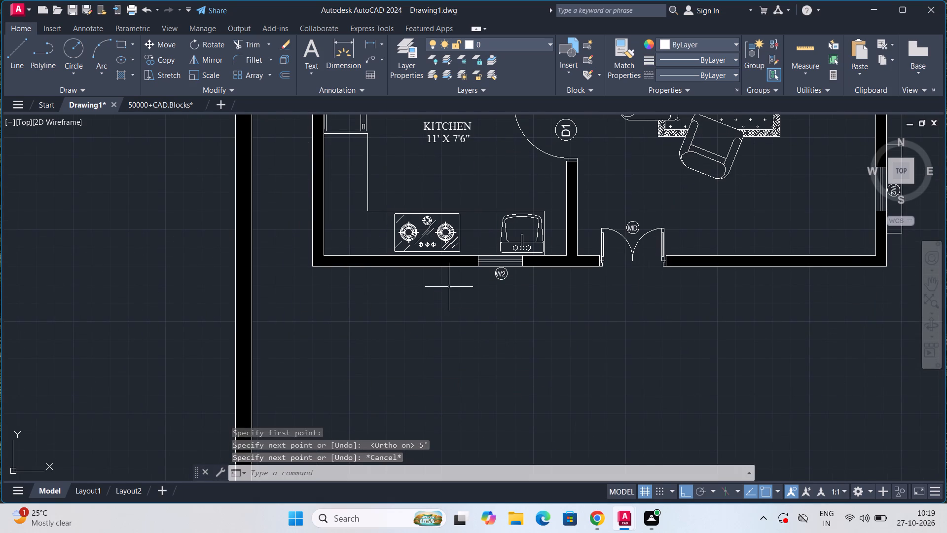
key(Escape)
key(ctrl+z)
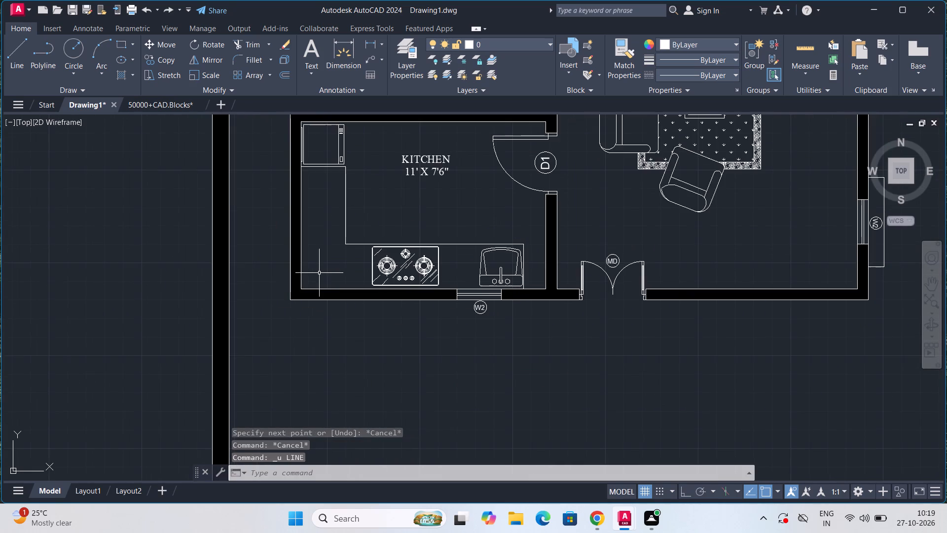
With Ortho on, draw a line from the kitchen's outer southwest corner 5' south and 3' east.
scroll(319, 273, up, 2)
scroll(319, 273, down, 5)
scroll(319, 273, up, 2)
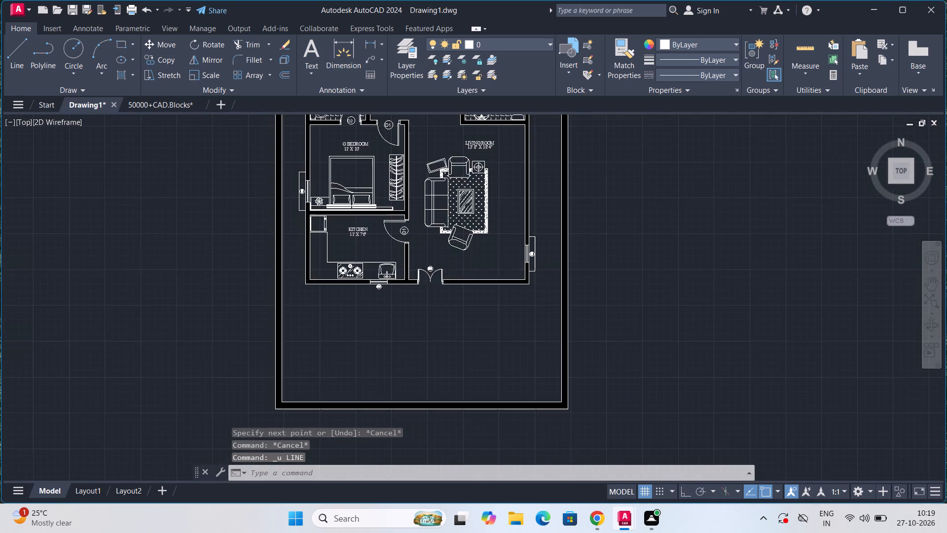
scroll(319, 273, up, 3)
key(l)
key(Return)
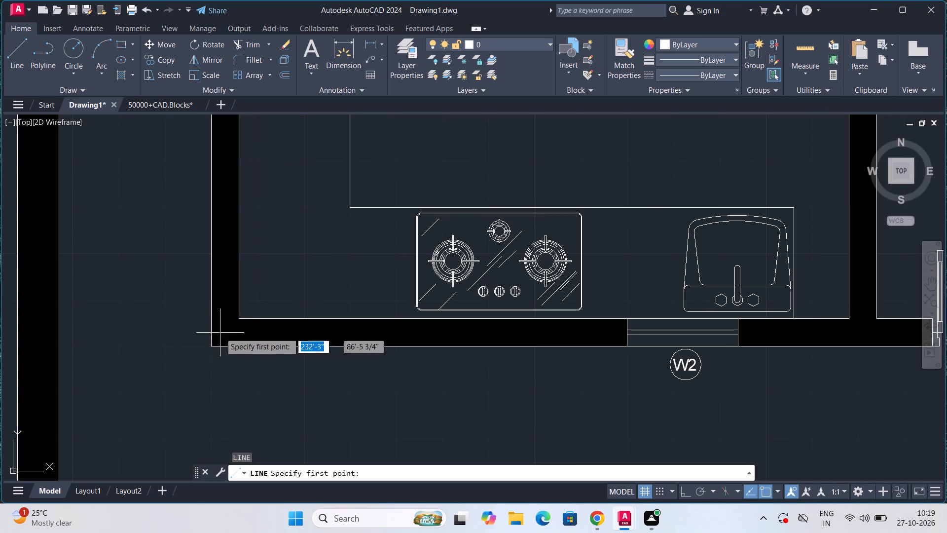
click(213, 344)
scroll(209, 396, down, 1)
middle_drag(209, 396, 248, 250)
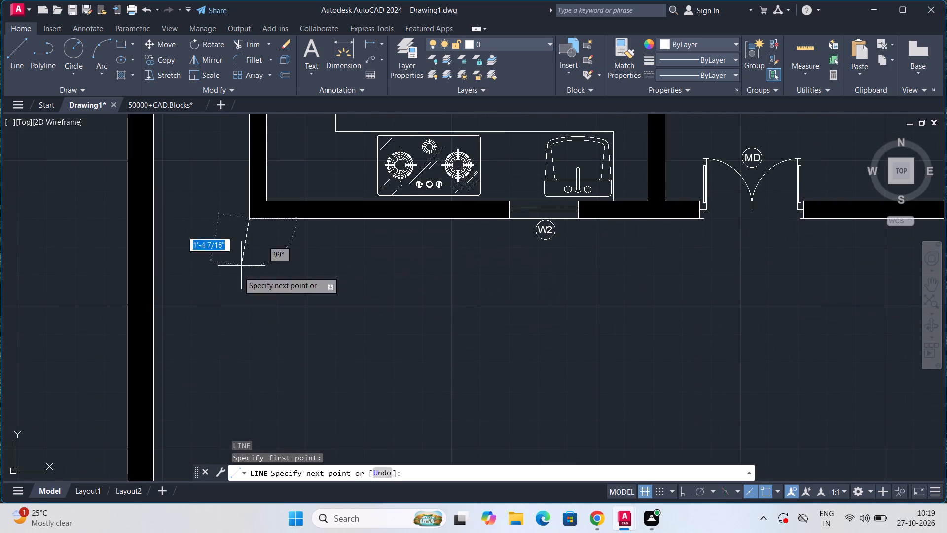
click(682, 495)
text(5')
key(Return)
click(251, 381)
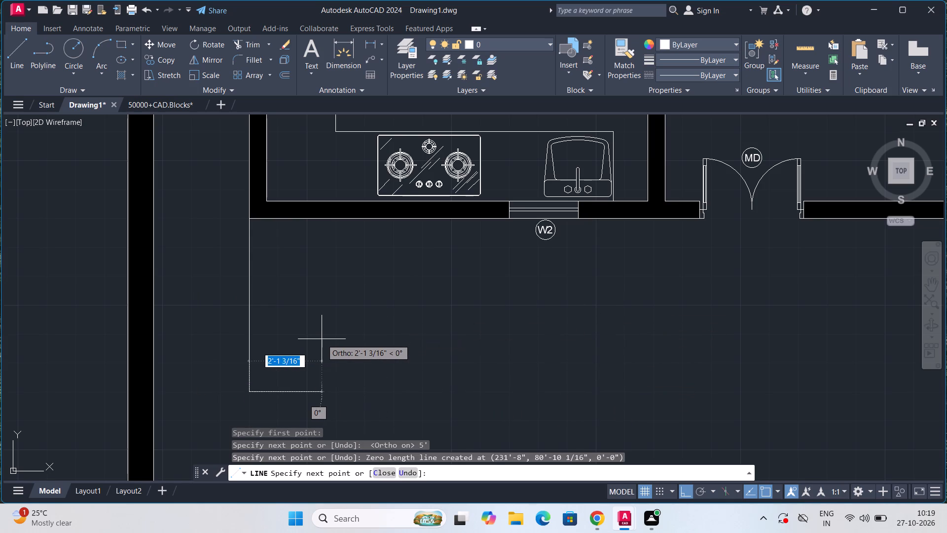
text(3')
key(Return)
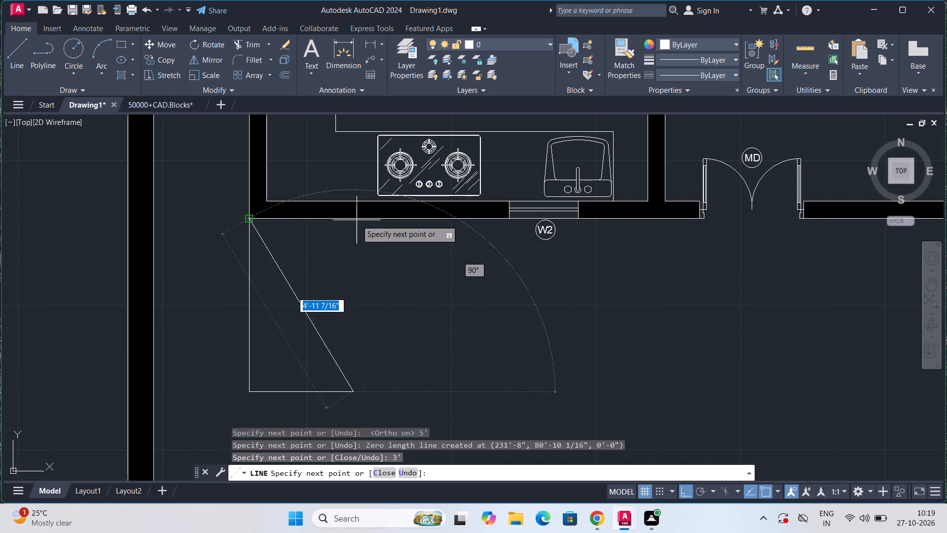
Continue the line north from the 3' segment's east end, ending it short of the kitchen's south wall.
scroll(357, 220, up, 2)
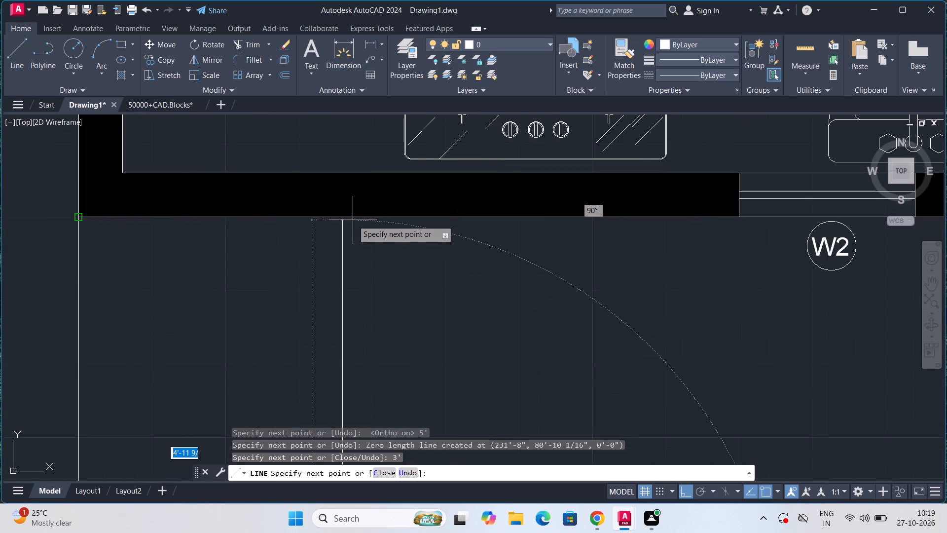
scroll(344, 217, up, 4)
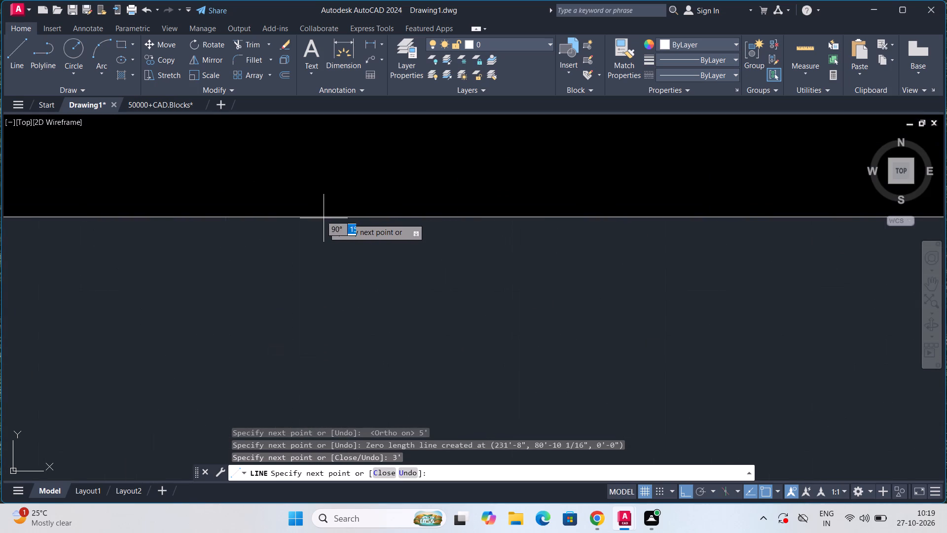
scroll(318, 219, down, 6)
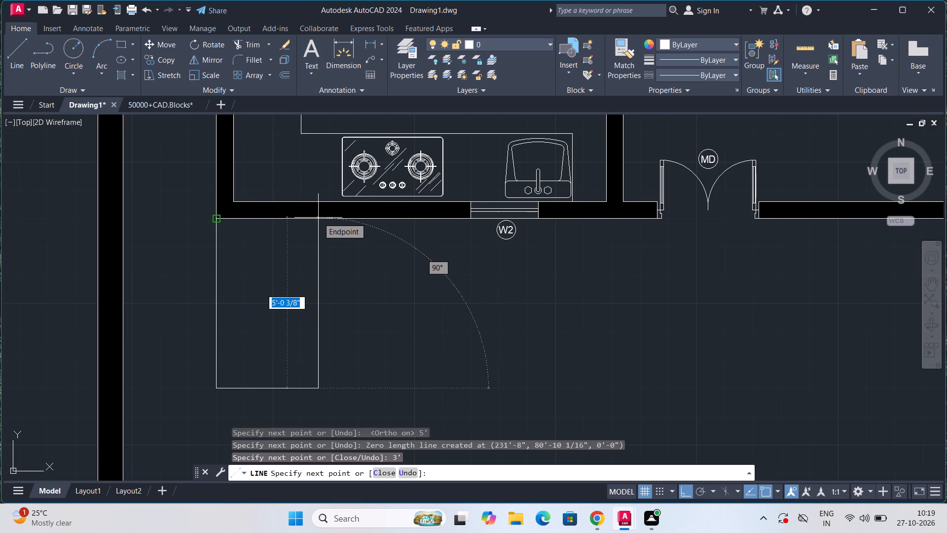
click(318, 218)
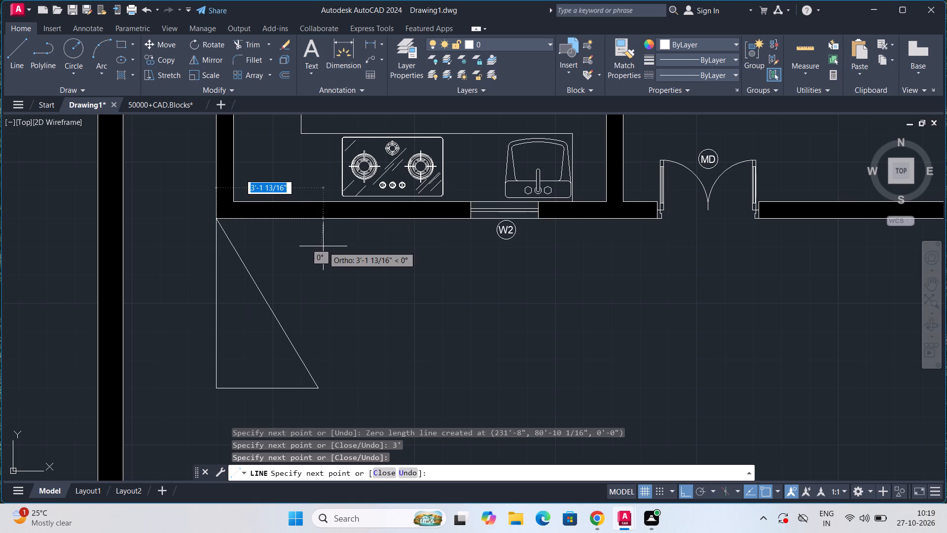
key(ctrl+z)
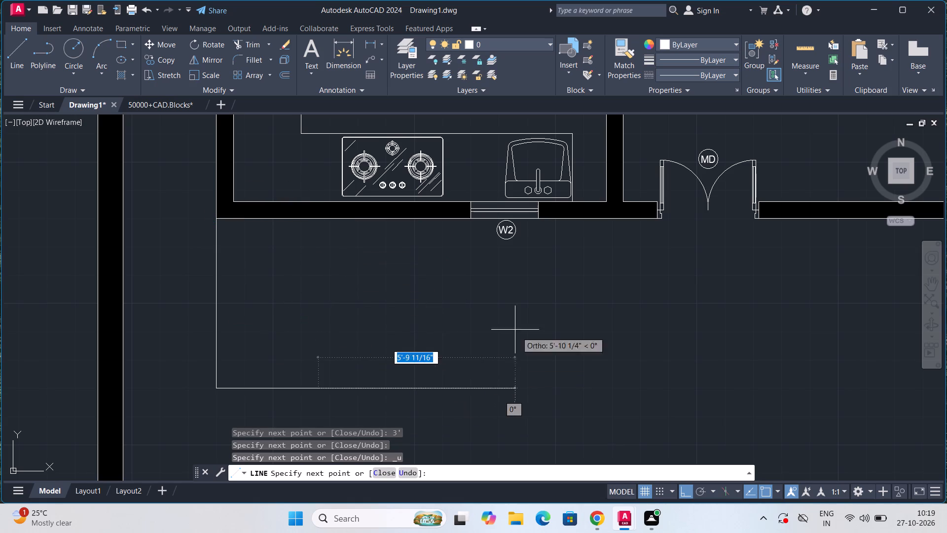
click(327, 296)
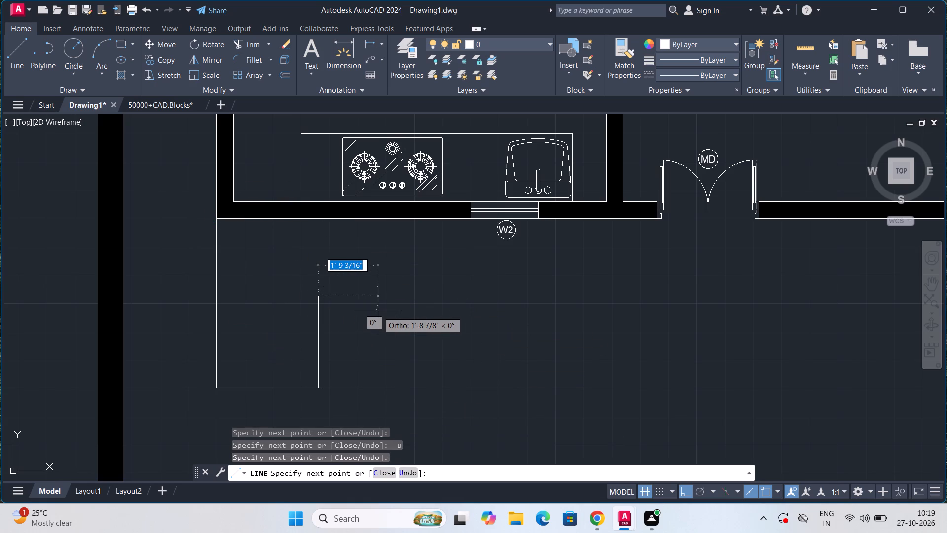
key(Escape)
Draw a 9' line east from the east end of the 3' segment south of the kitchen.
middle_drag(353, 350, 347, 308)
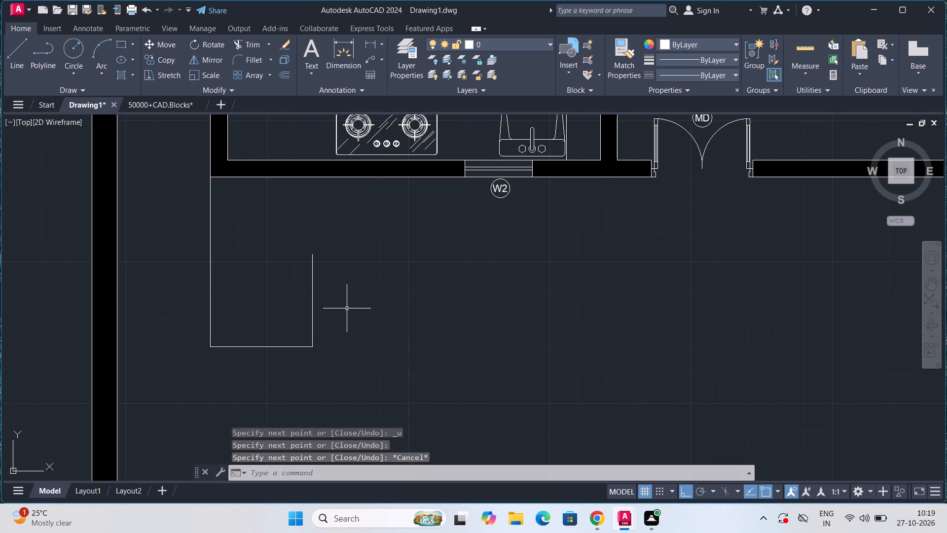
scroll(335, 390, up, 1)
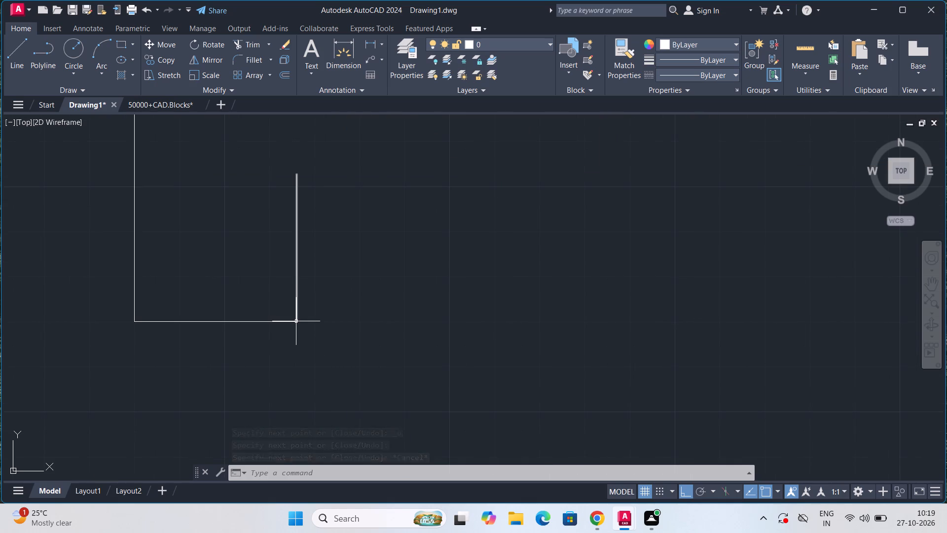
key(l)
key(Return)
click(296, 321)
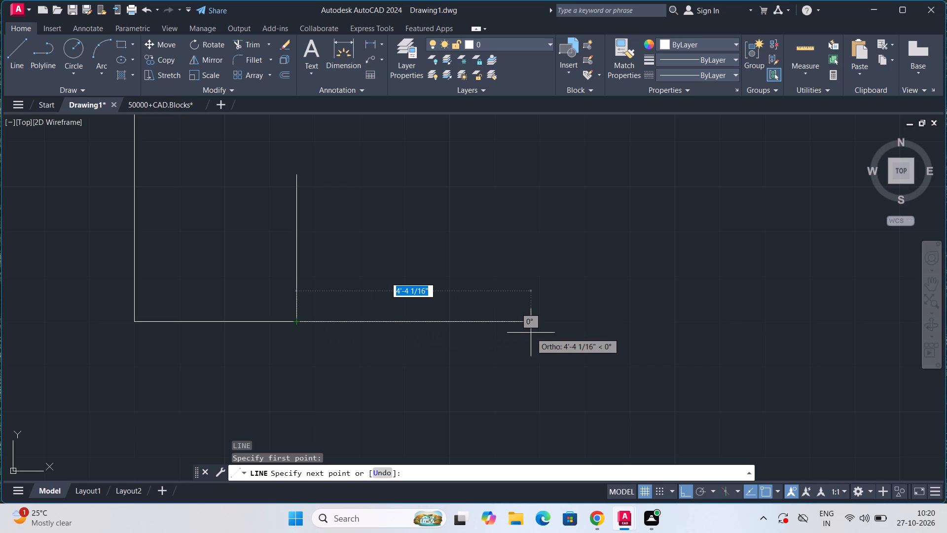
text(9')
key(Return)
scroll(531, 333, down, 4)
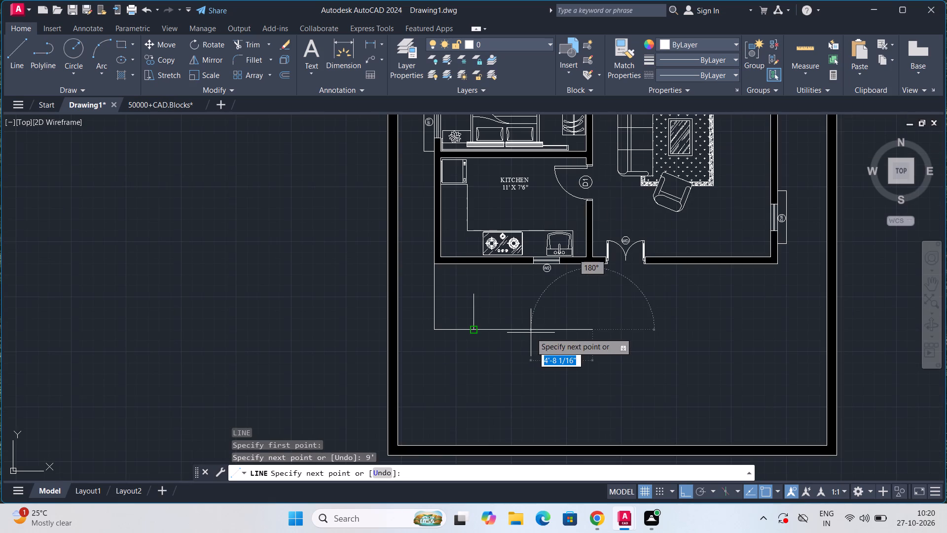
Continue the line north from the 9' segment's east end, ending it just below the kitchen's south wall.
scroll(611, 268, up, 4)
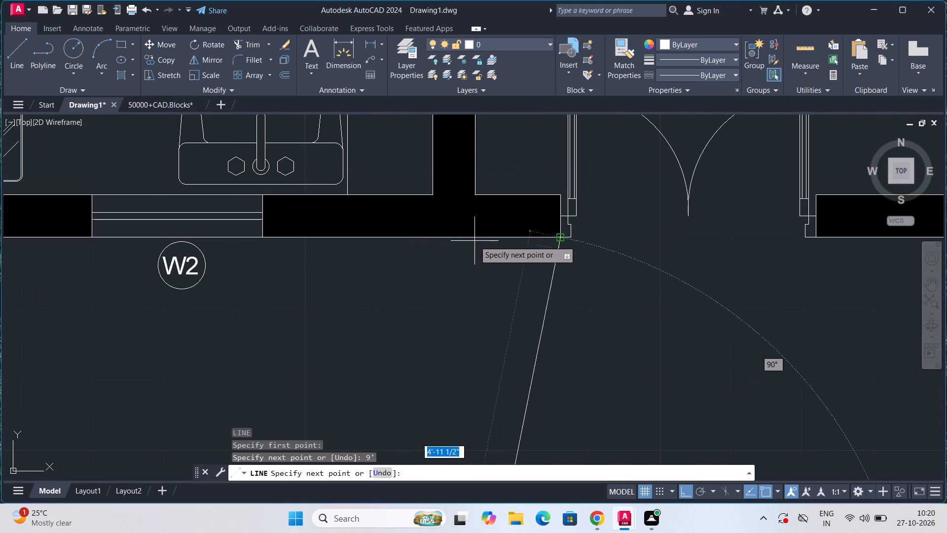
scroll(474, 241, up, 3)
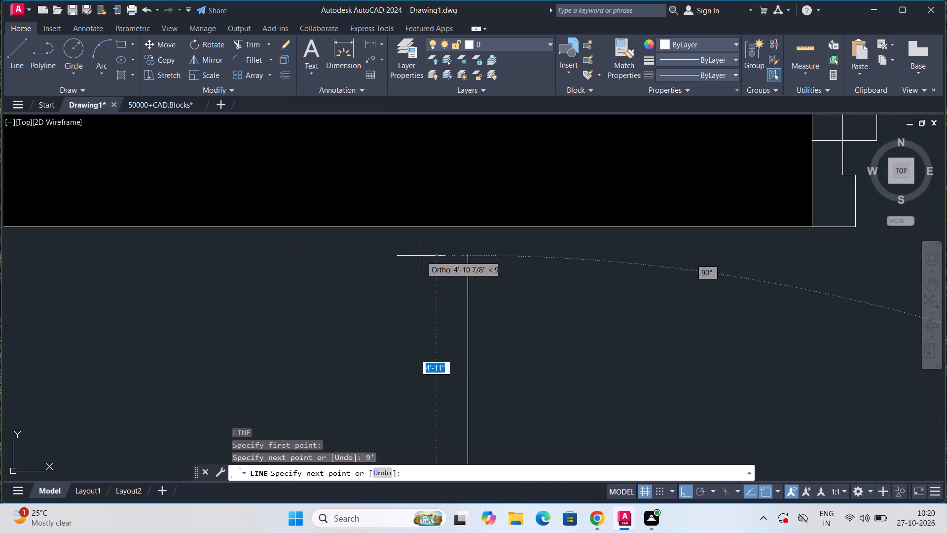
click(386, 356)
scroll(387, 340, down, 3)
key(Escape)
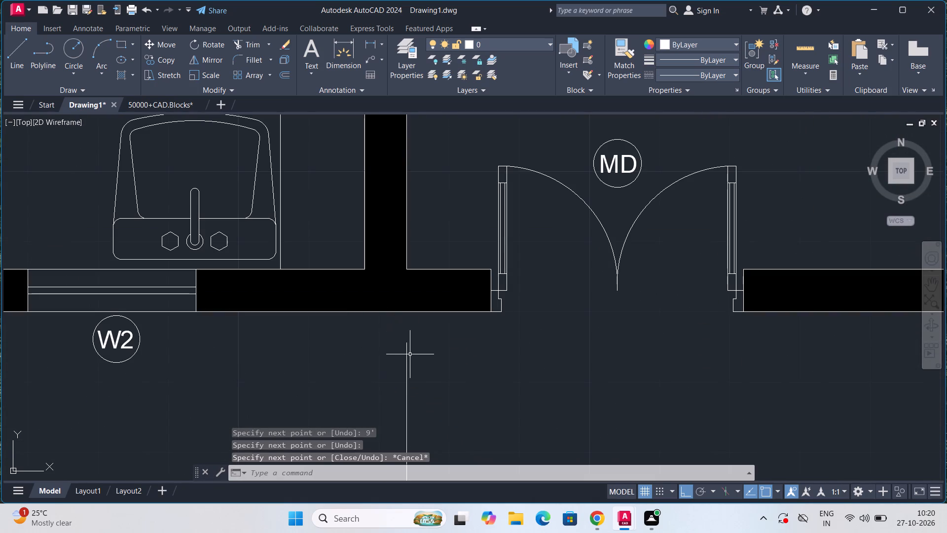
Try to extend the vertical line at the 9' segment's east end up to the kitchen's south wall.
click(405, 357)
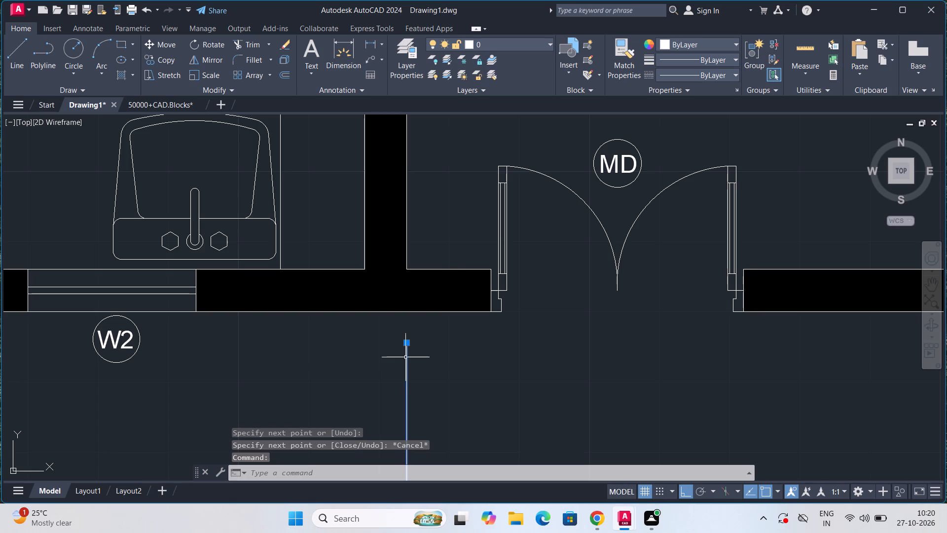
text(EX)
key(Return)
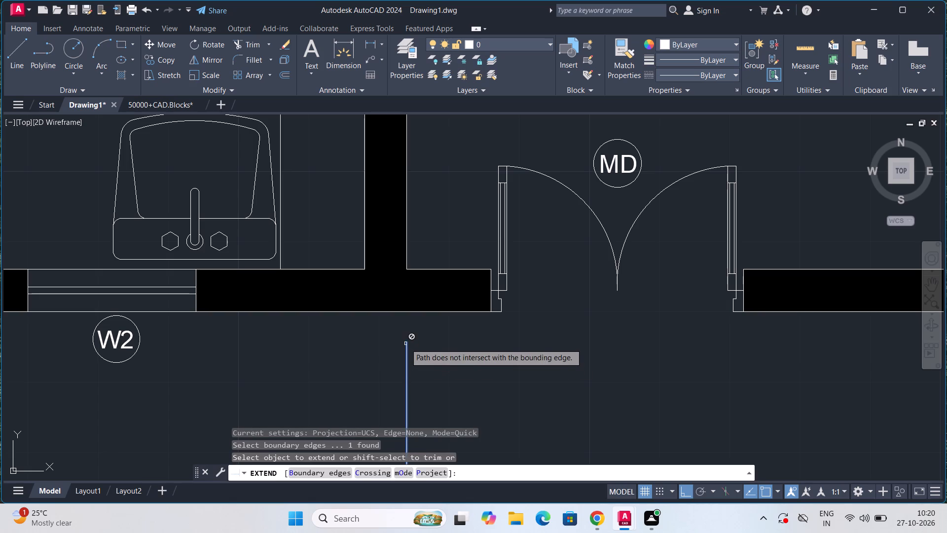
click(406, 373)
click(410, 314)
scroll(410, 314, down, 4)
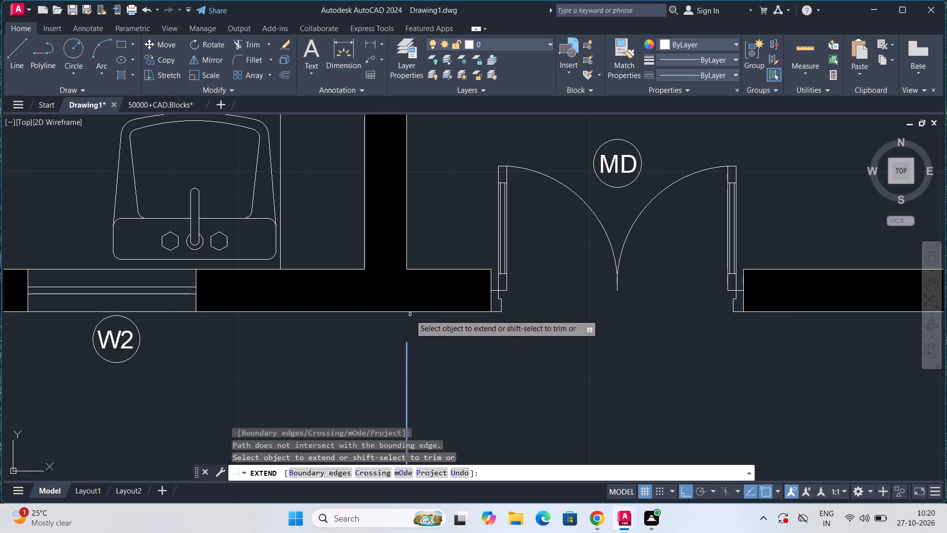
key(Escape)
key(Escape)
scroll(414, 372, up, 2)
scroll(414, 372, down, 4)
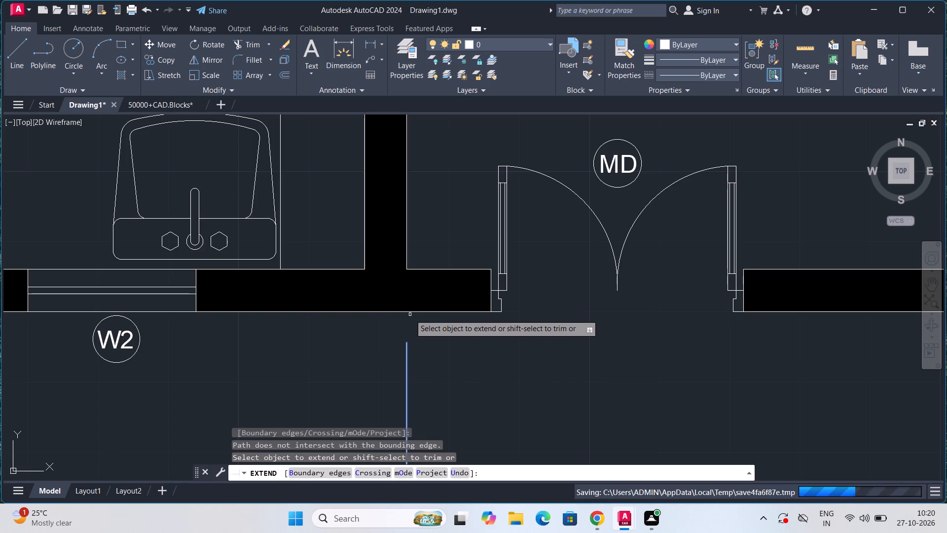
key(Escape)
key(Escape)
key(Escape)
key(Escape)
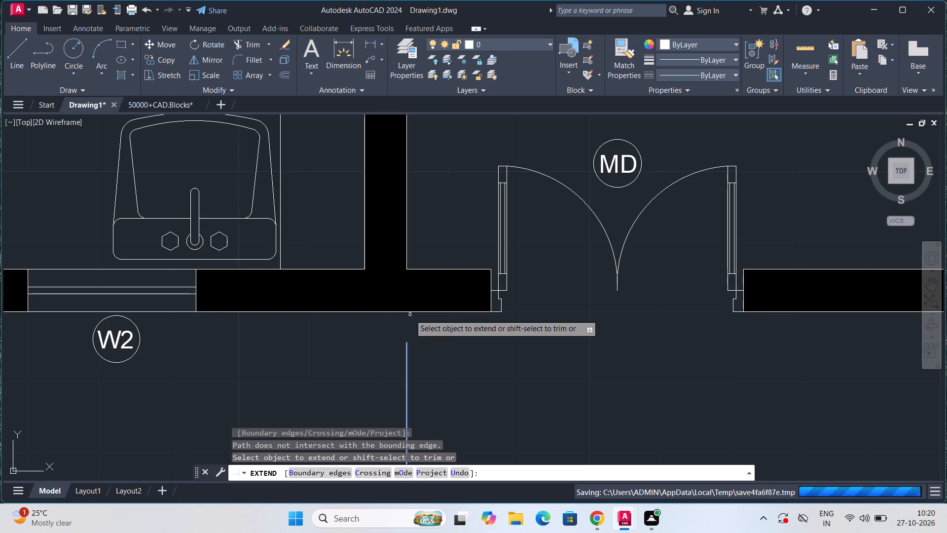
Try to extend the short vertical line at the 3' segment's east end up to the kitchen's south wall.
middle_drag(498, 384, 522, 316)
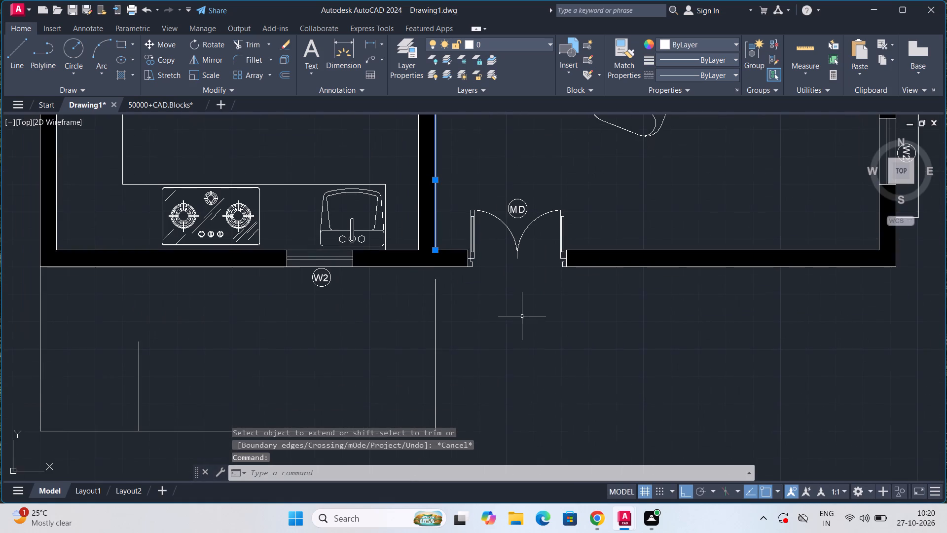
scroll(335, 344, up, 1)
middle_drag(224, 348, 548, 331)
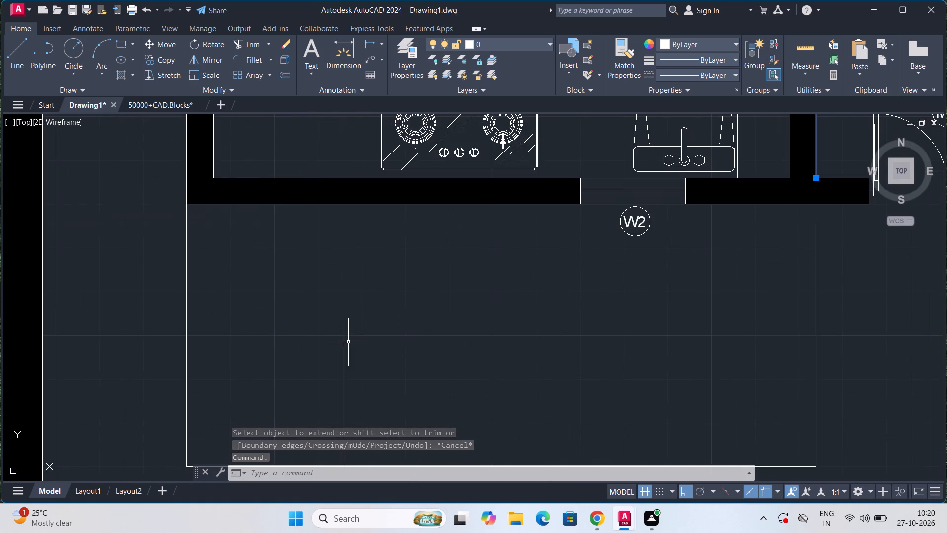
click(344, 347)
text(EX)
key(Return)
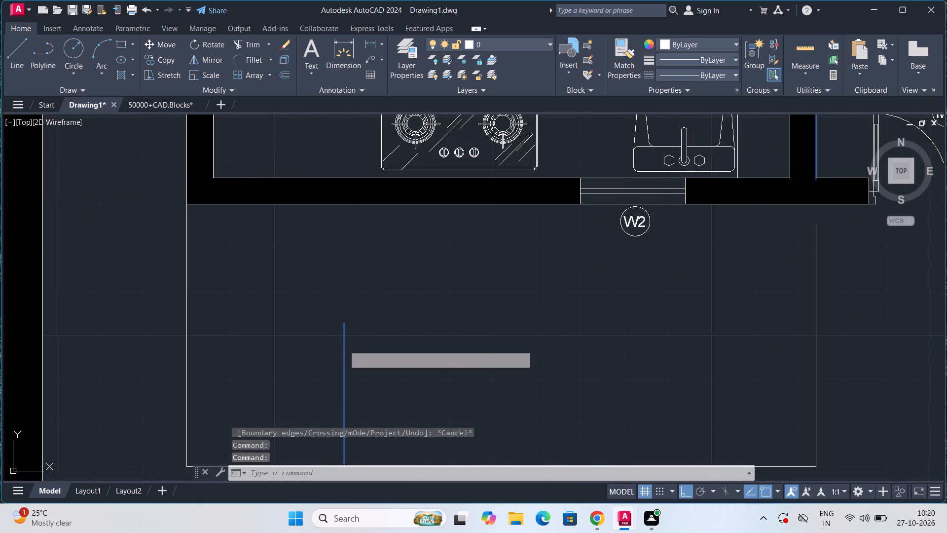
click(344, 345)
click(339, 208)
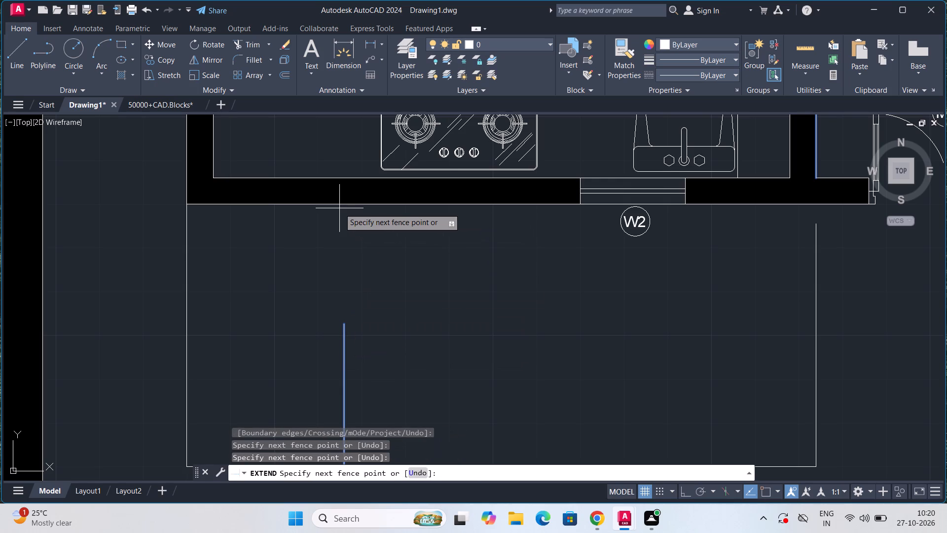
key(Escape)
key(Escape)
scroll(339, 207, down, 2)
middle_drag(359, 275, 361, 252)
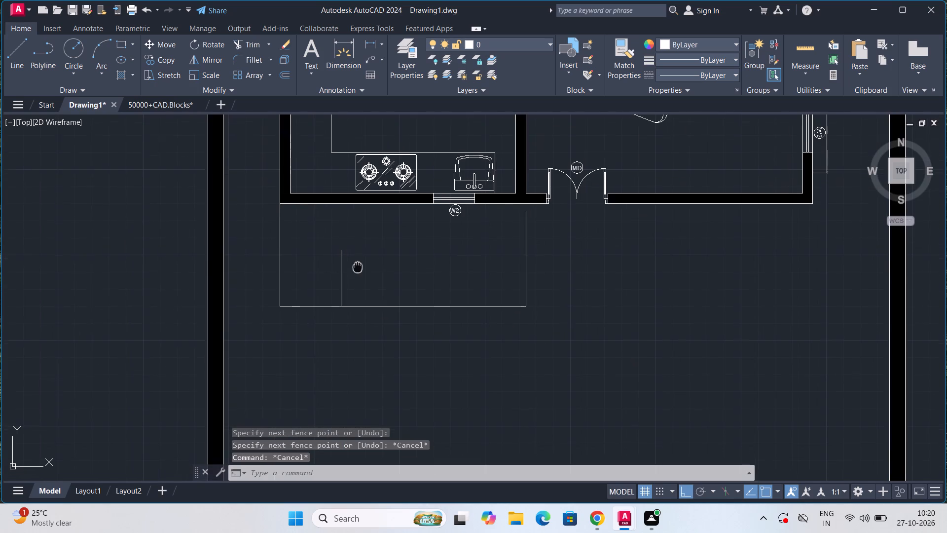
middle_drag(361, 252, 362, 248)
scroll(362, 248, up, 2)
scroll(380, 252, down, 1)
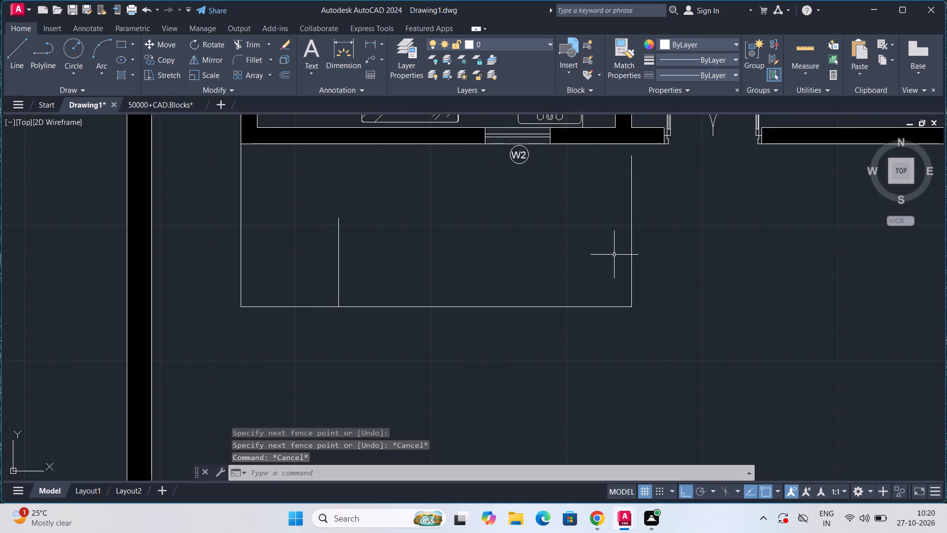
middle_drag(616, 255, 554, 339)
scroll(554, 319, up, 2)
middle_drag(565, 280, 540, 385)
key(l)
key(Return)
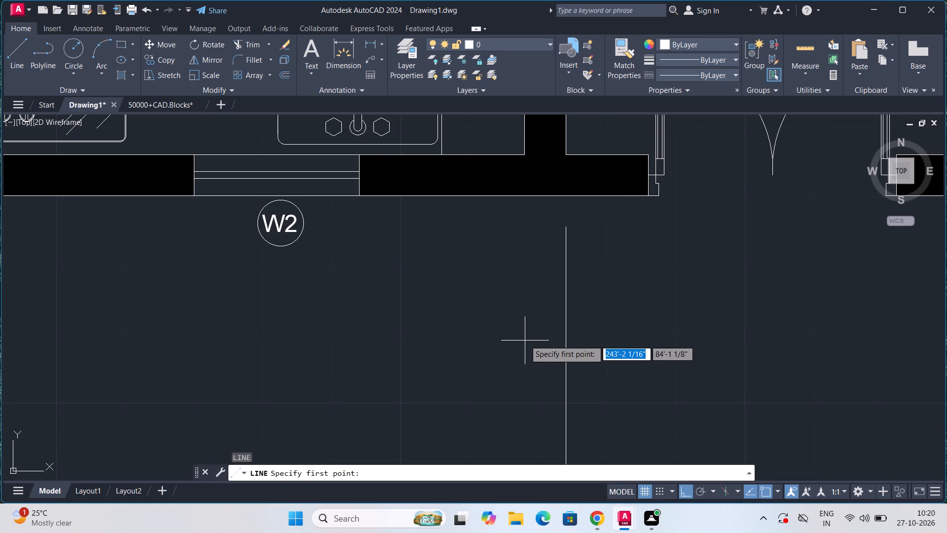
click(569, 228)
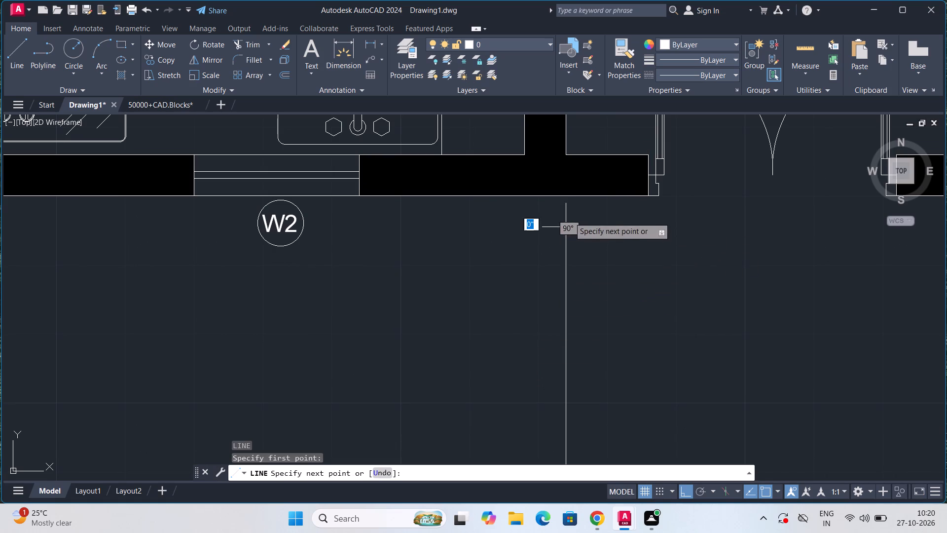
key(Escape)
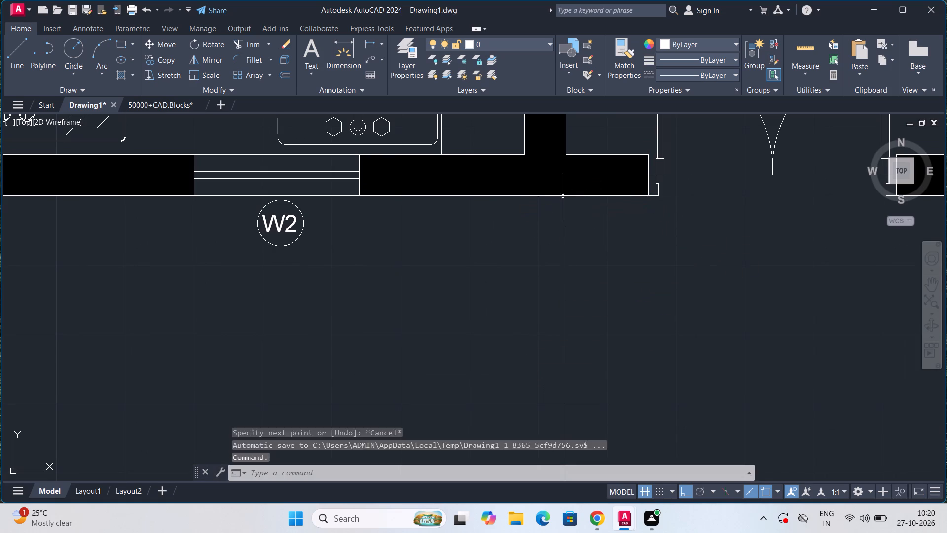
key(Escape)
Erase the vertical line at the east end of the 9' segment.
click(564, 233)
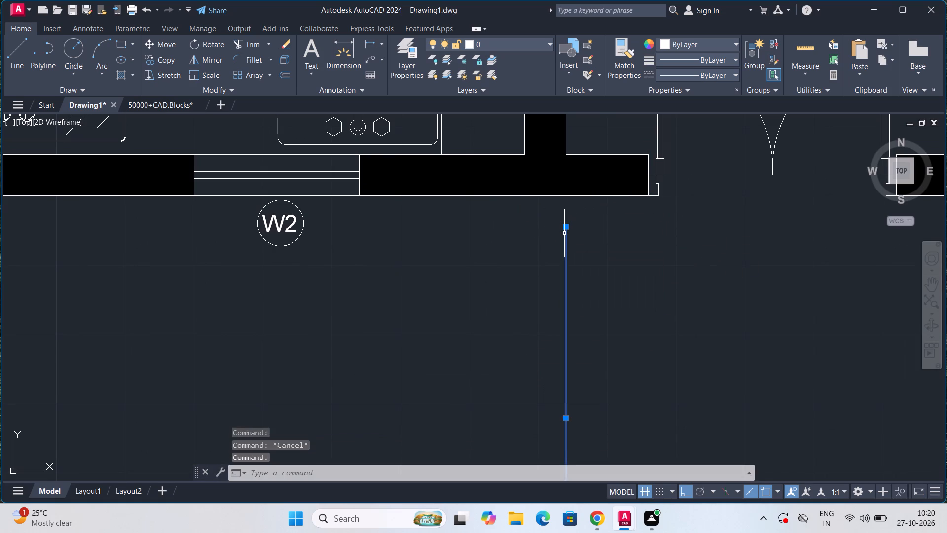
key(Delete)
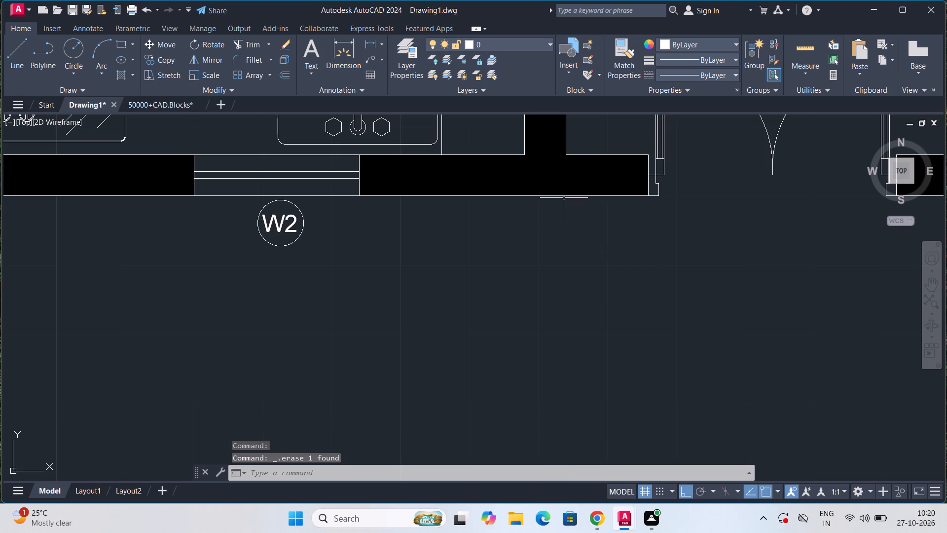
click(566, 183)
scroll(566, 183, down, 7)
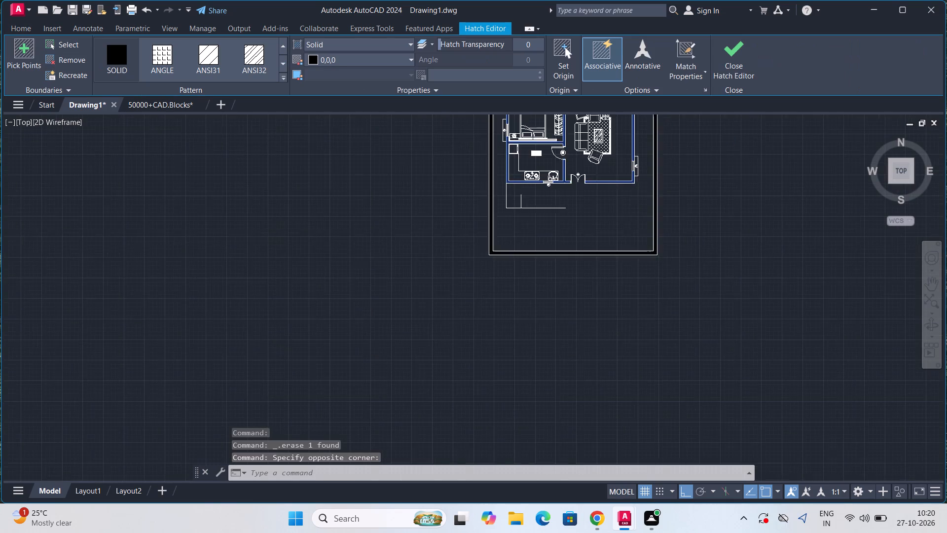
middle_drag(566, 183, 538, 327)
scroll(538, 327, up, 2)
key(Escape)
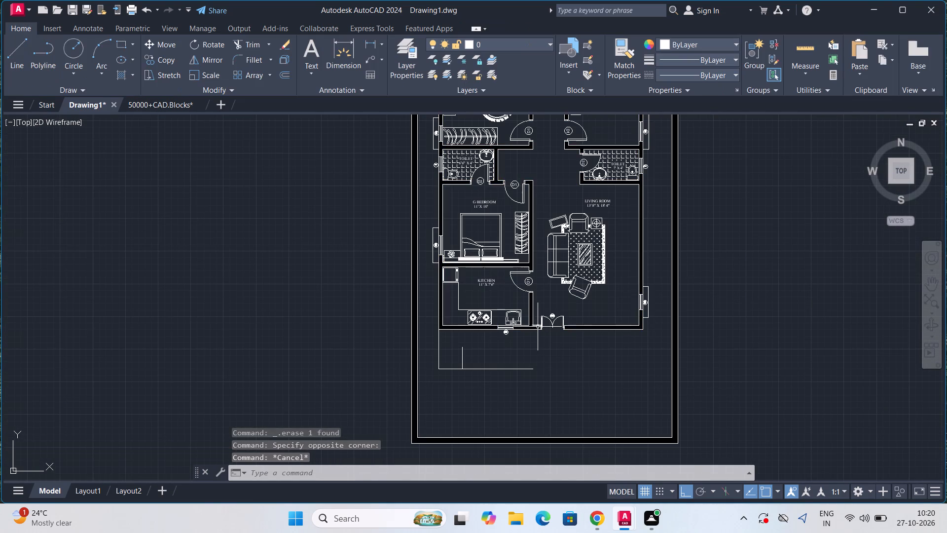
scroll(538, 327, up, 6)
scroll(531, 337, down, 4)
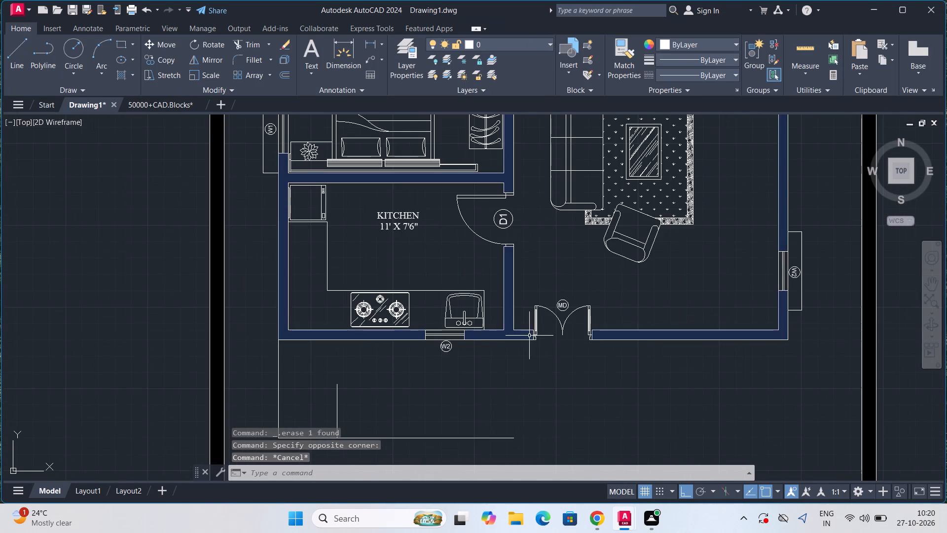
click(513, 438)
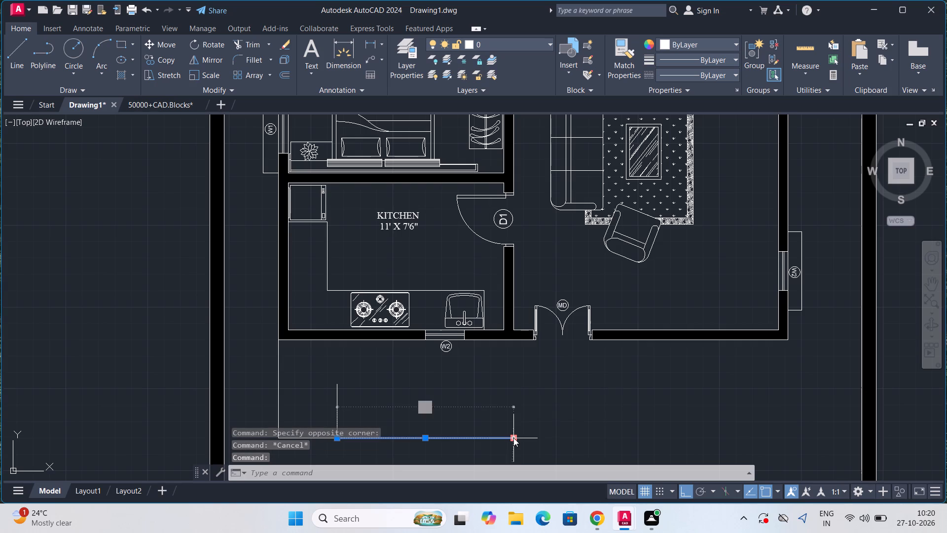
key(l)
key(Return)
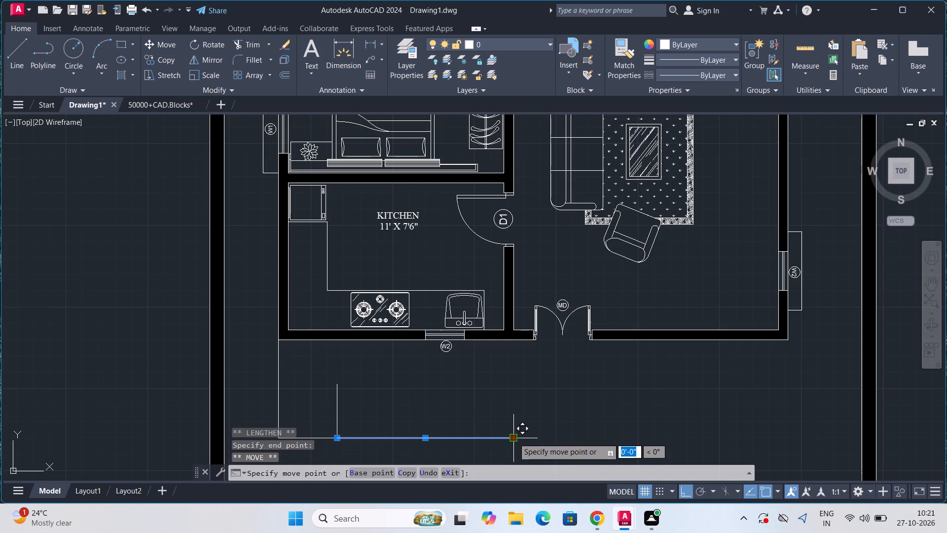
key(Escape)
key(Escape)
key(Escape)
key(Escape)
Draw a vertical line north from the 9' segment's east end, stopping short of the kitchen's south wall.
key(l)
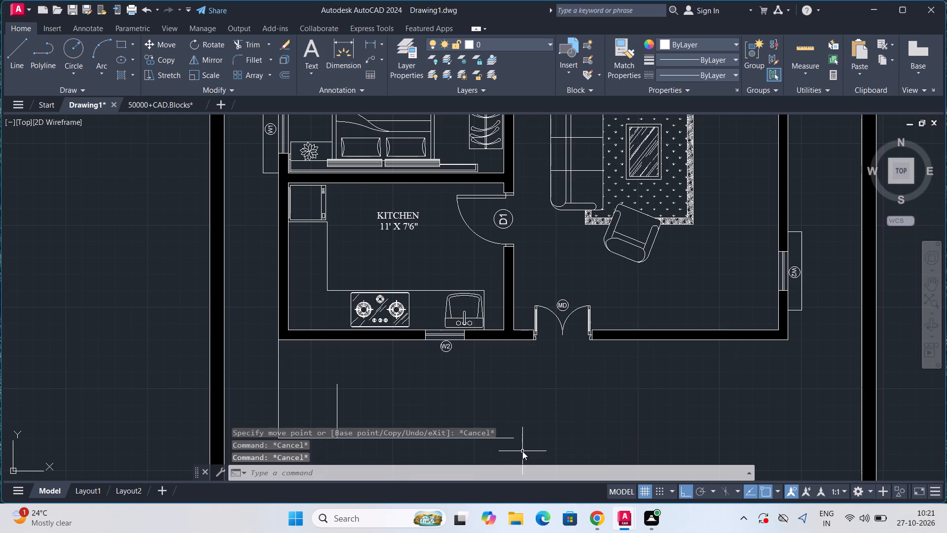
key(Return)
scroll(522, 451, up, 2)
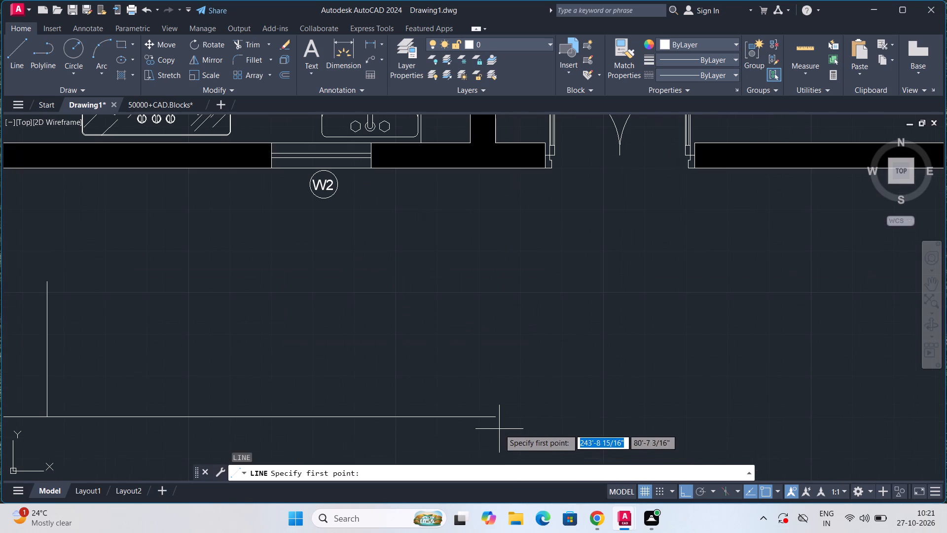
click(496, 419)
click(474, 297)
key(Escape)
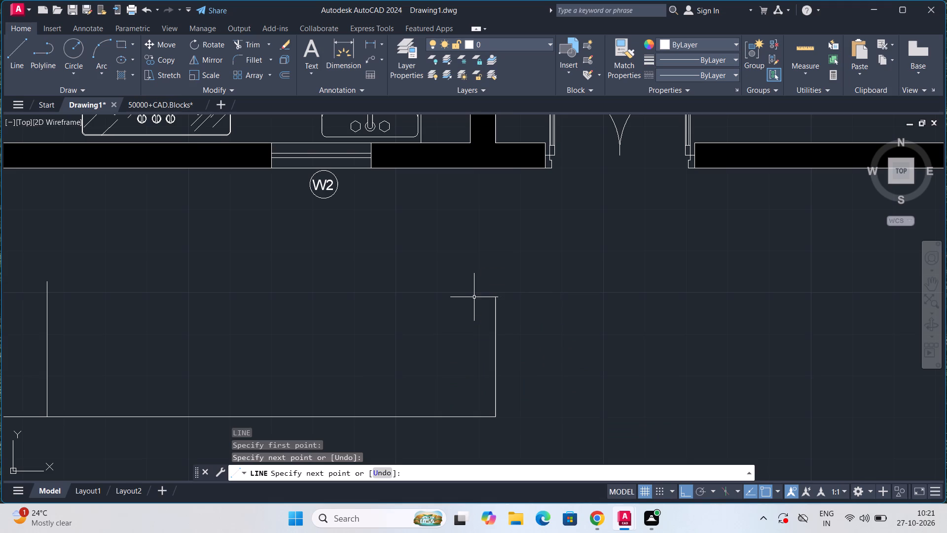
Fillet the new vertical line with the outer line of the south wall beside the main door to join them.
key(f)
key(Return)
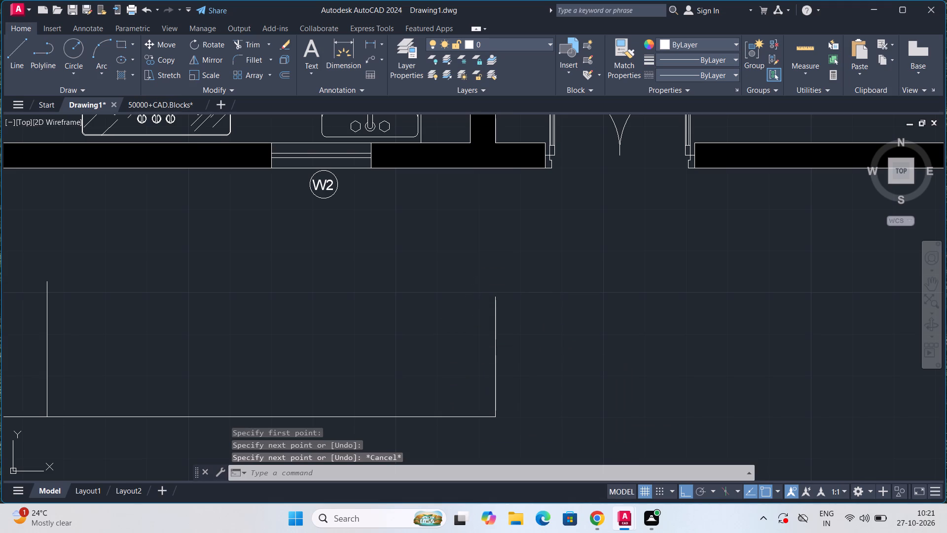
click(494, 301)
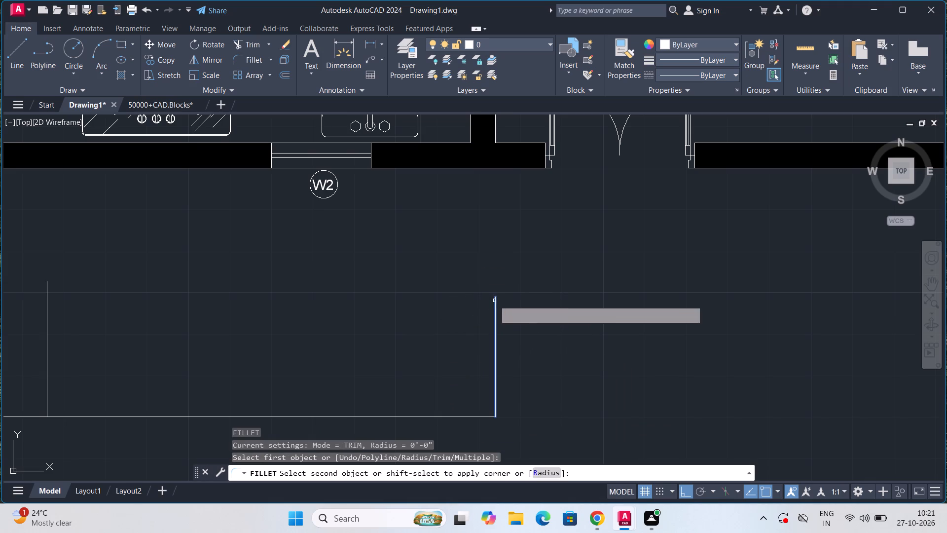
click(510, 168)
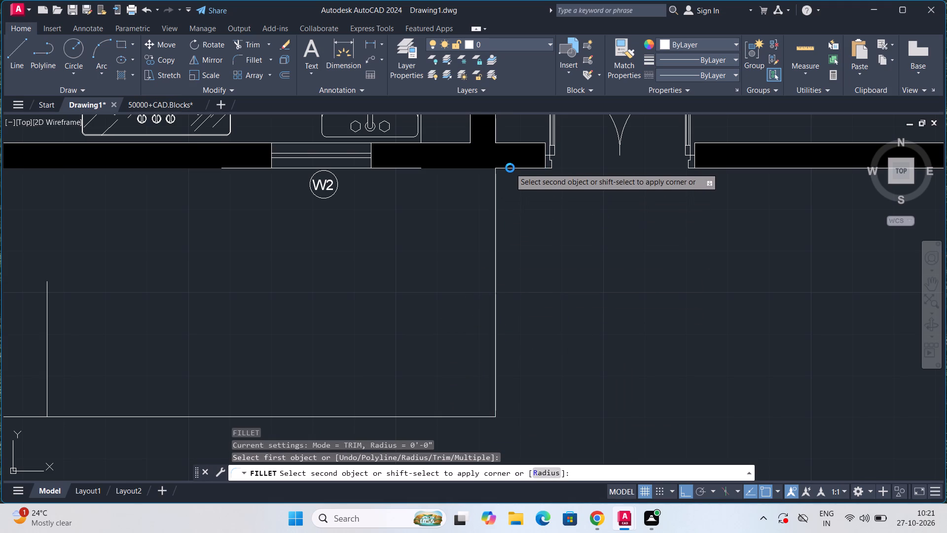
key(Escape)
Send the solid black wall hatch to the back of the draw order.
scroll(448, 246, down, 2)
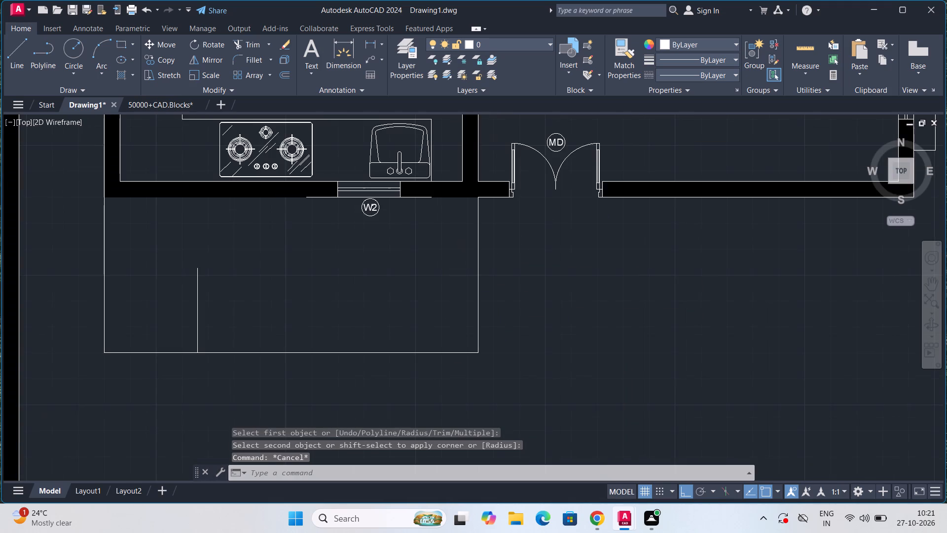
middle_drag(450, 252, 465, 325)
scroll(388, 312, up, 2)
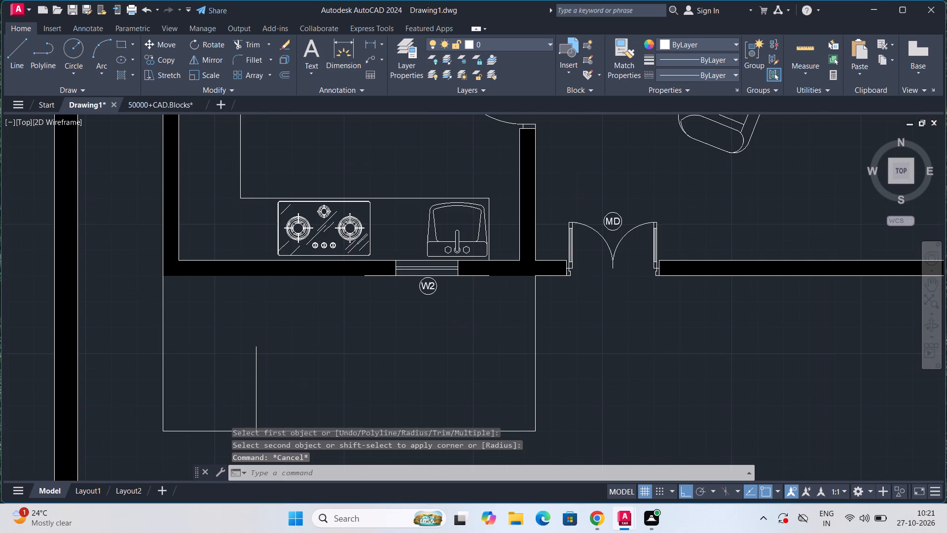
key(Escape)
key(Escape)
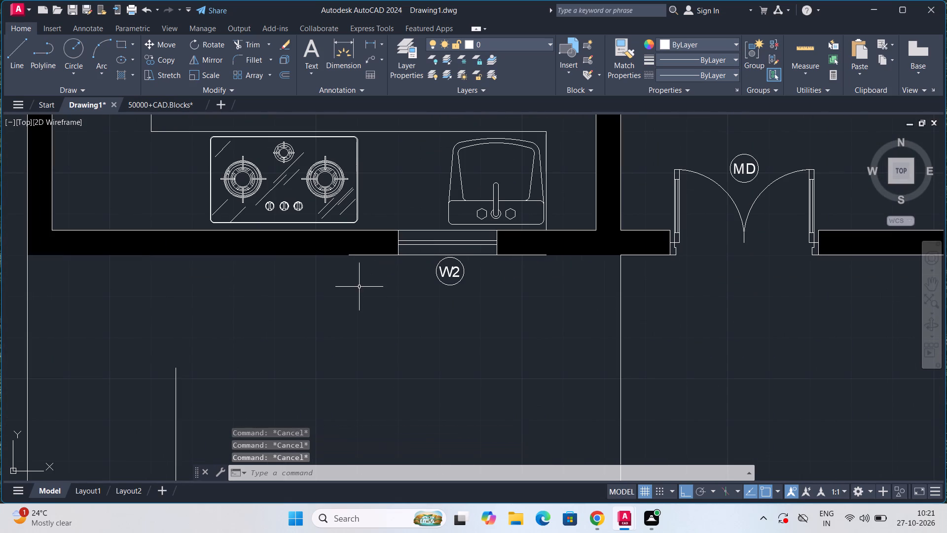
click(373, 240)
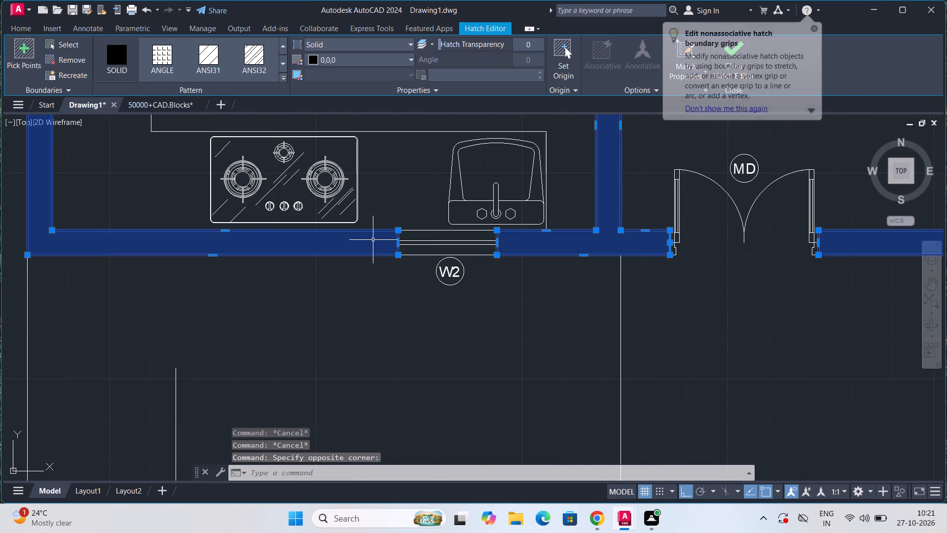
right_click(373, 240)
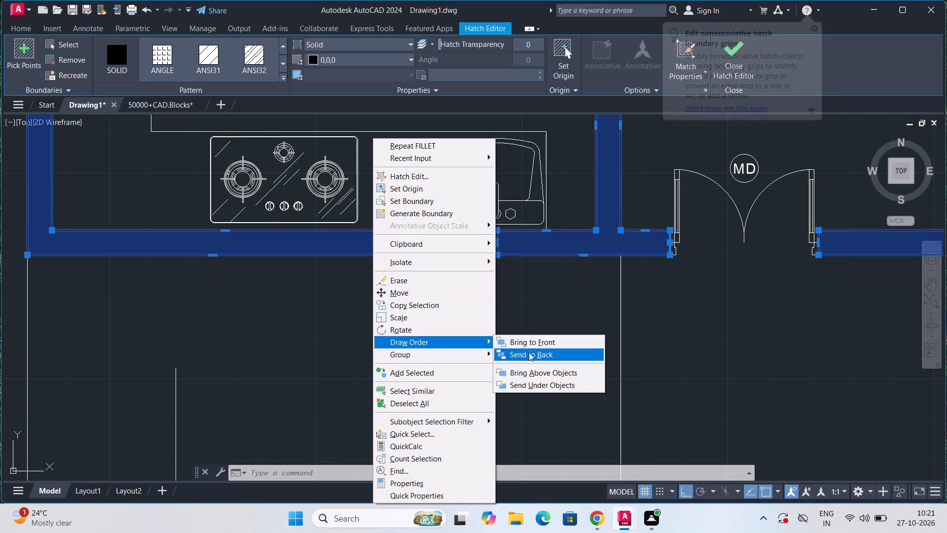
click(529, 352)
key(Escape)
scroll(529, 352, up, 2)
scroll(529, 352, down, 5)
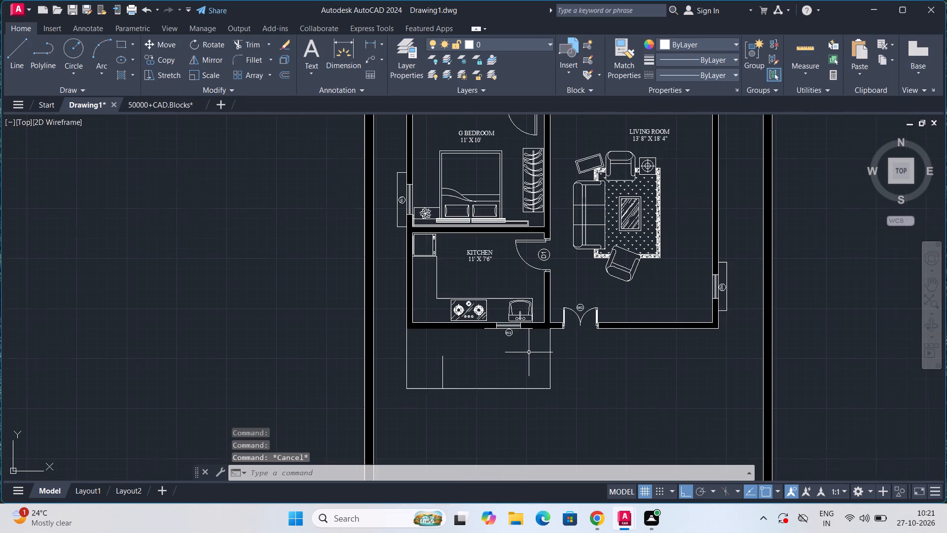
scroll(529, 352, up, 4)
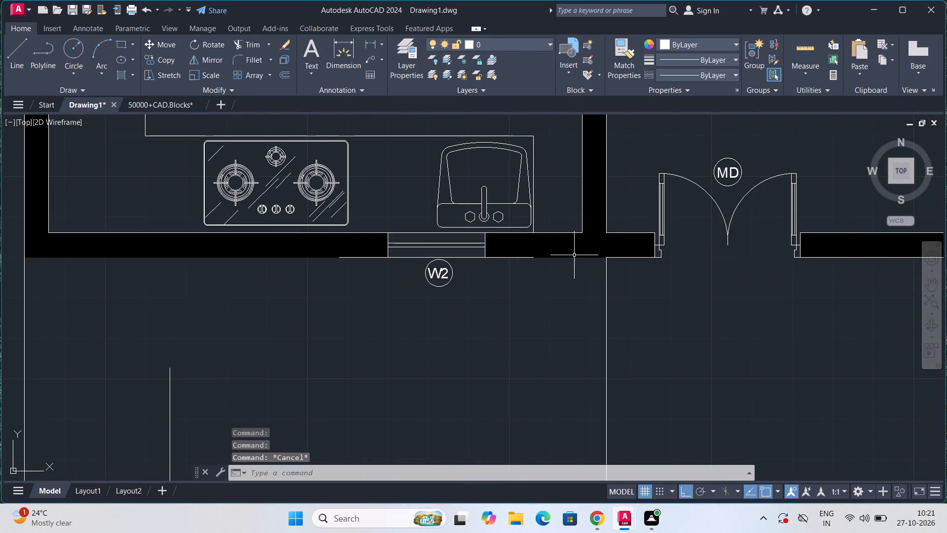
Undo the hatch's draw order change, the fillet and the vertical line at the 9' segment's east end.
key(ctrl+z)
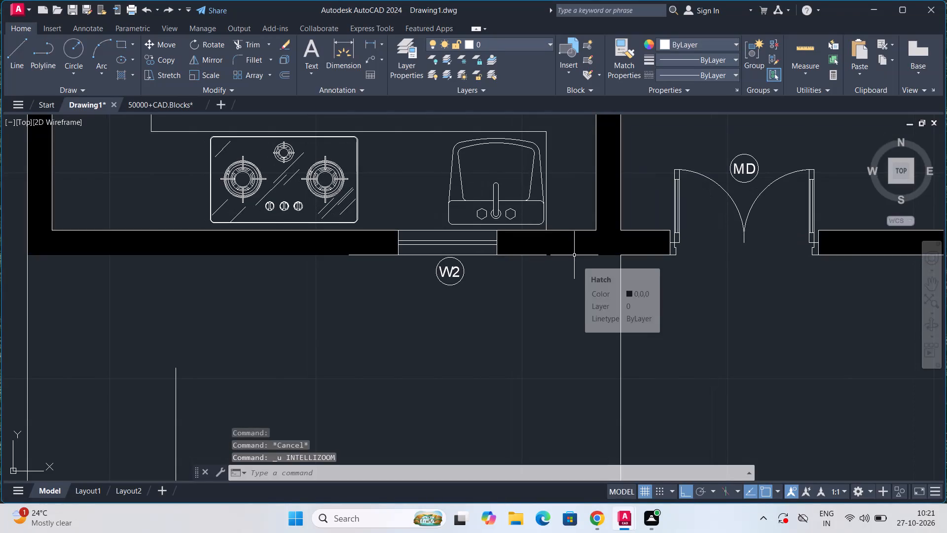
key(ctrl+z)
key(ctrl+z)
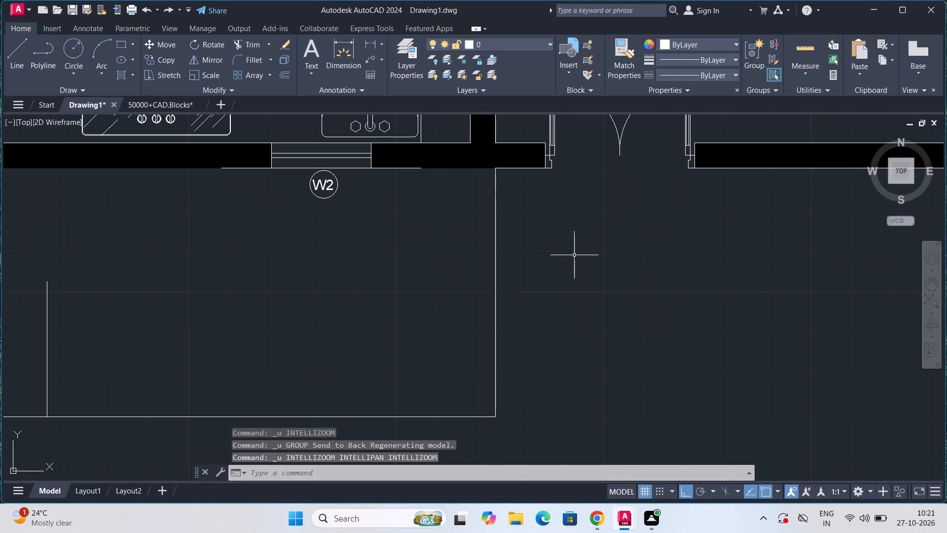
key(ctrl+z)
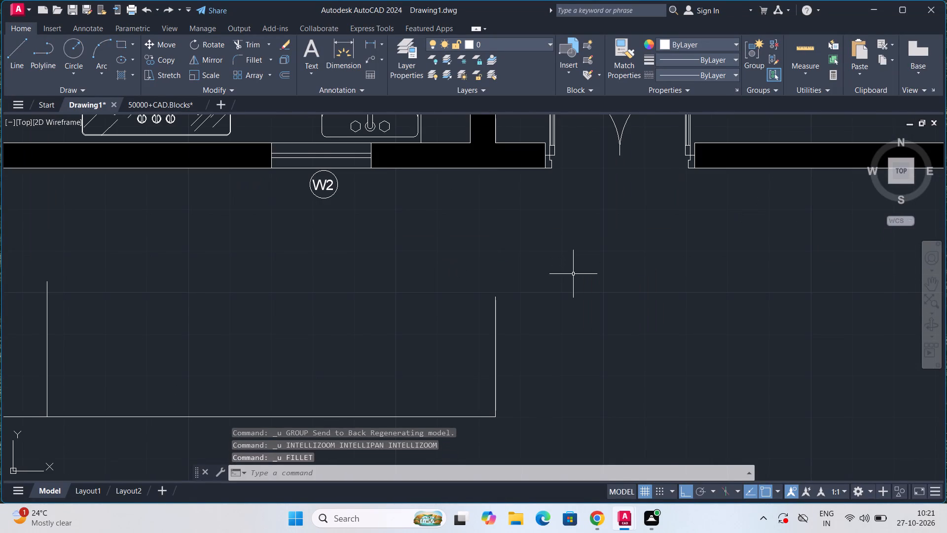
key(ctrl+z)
Erase the short vertical line at the 3' segment's east end, south of the kitchen.
middle_drag(477, 360, 502, 302)
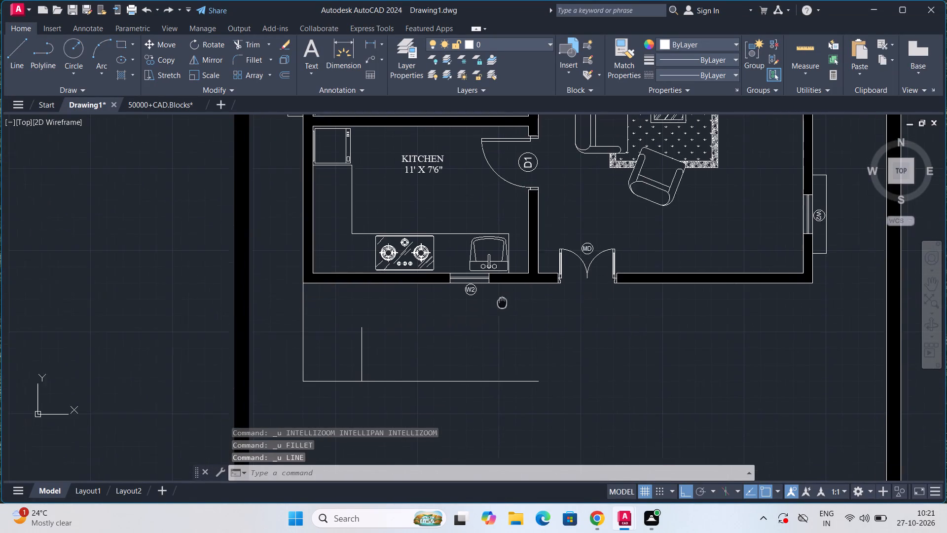
scroll(382, 332, up, 3)
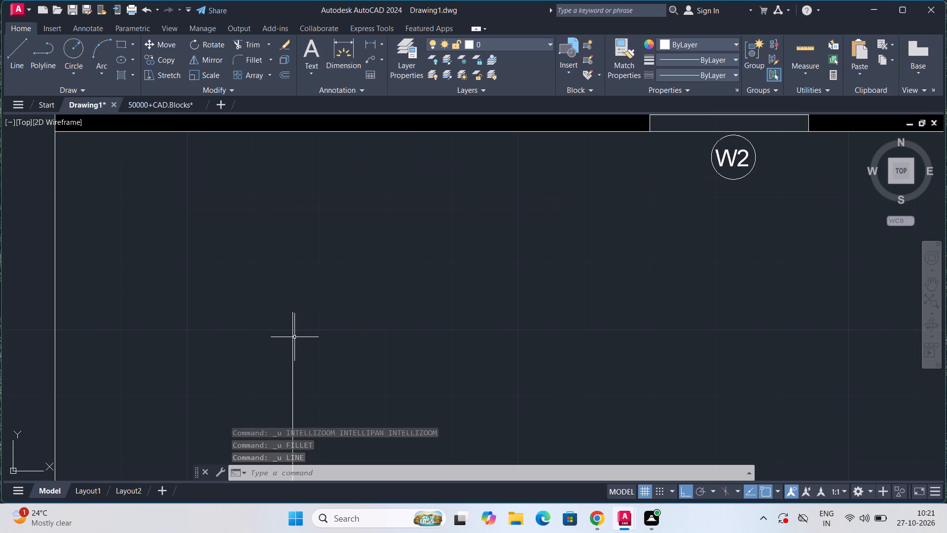
click(293, 338)
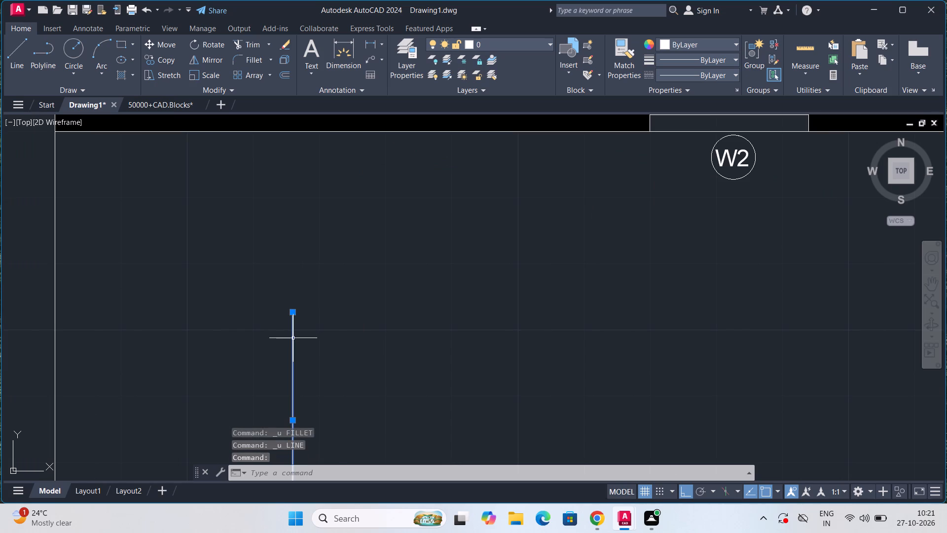
key(Delete)
scroll(293, 338, down, 3)
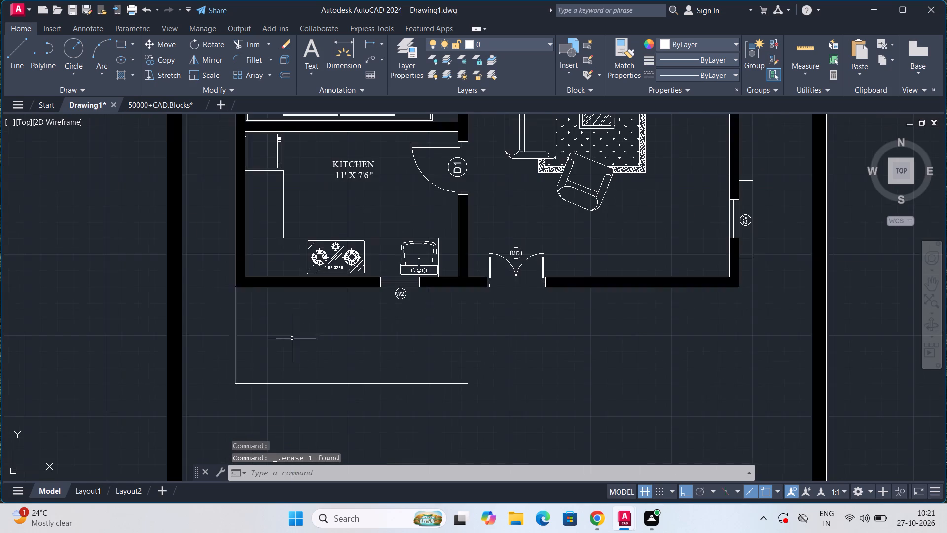
Offset the outlined area's west boundary line 3' to the east, south of the kitchen.
scroll(213, 329, up, 3)
click(292, 266)
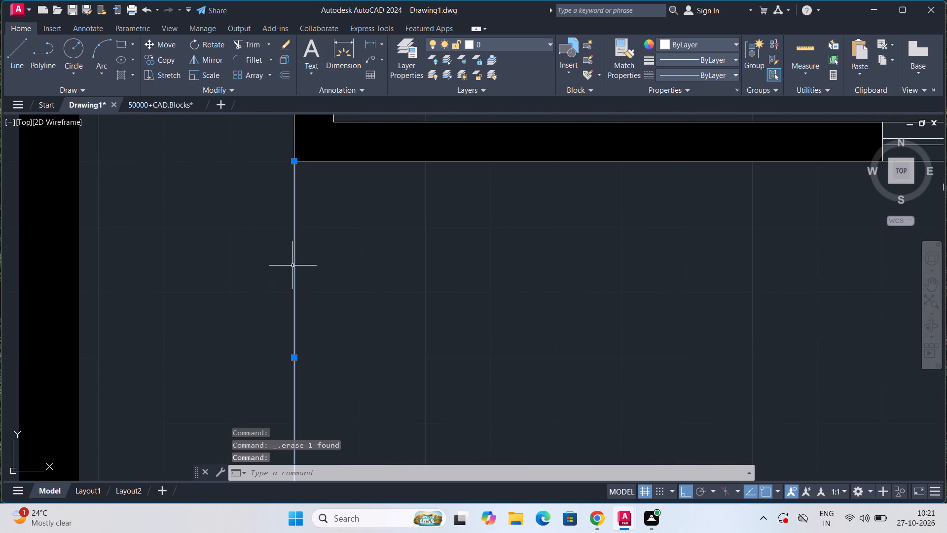
text(OFF)
key(Return)
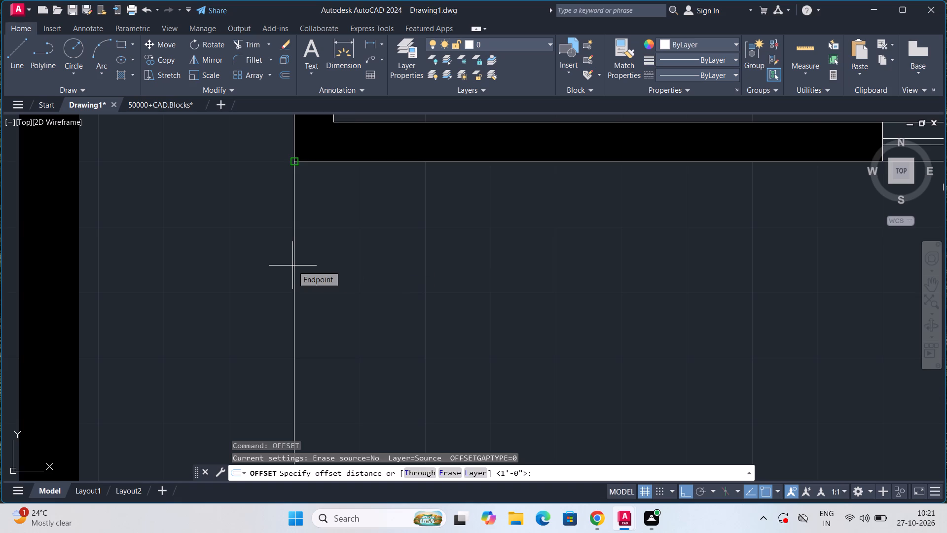
text(3')
key(Return)
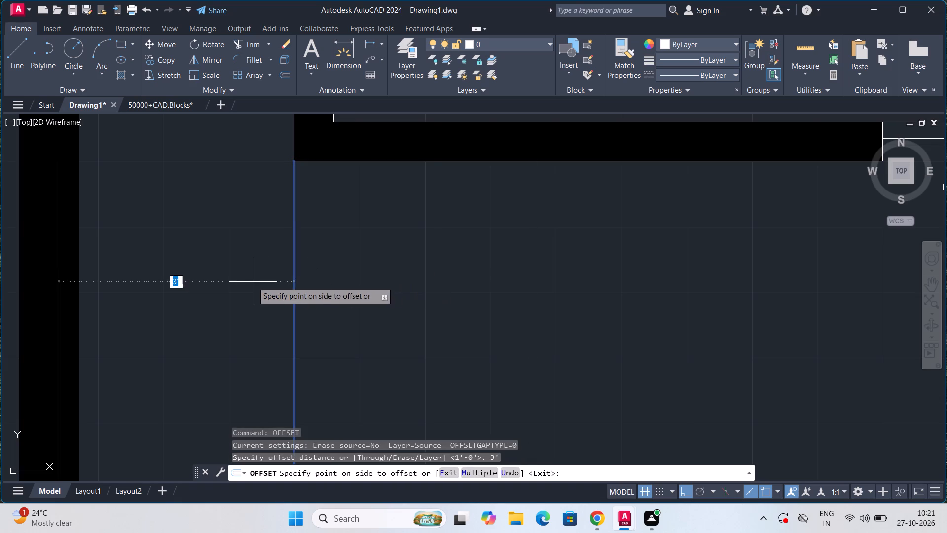
click(377, 283)
scroll(377, 283, down, 4)
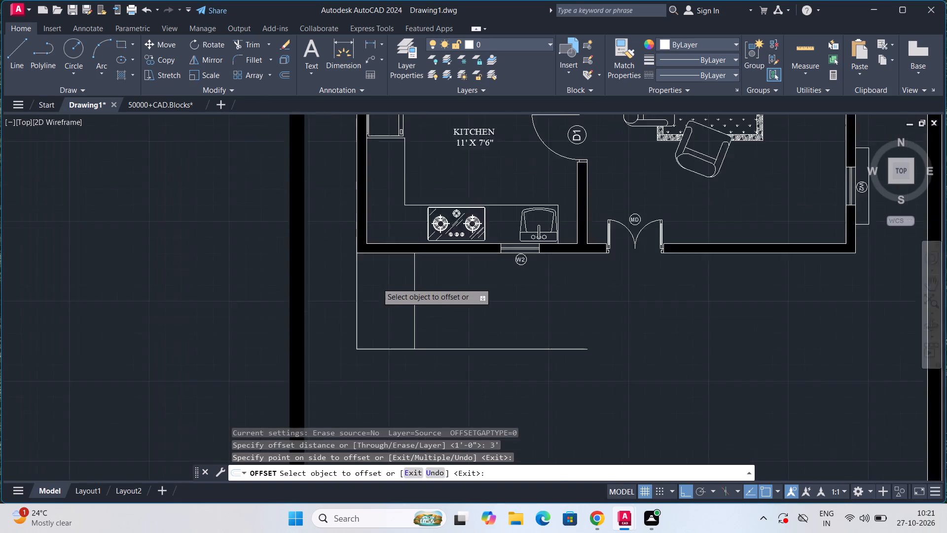
Offset the 3' division line eastward as three successive vertical lines spaced 1' apart, in the outlined area south of the kitchen.
click(401, 281)
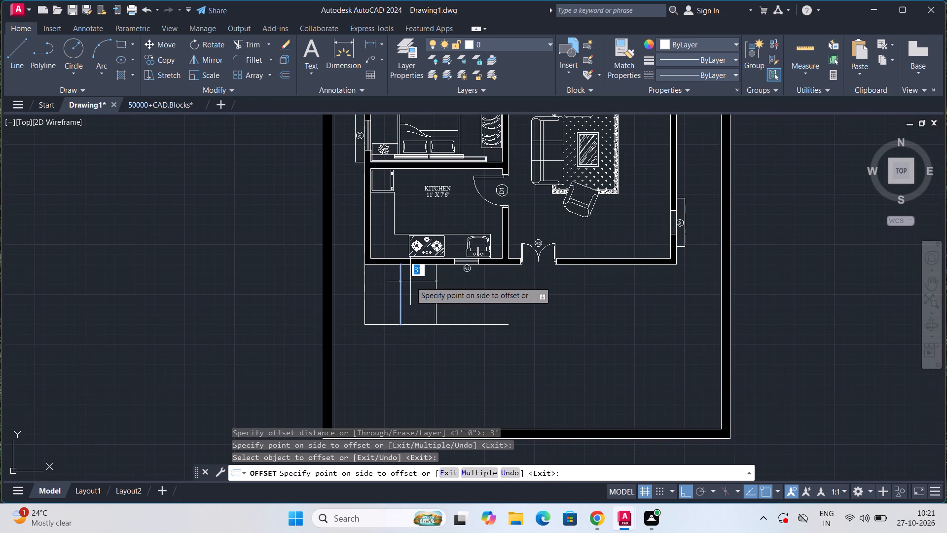
text(1')
key(Return)
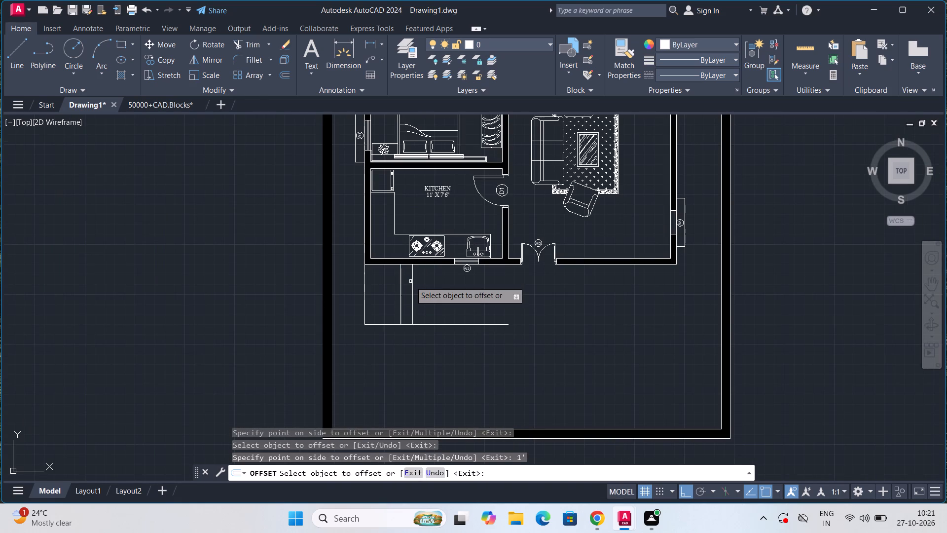
click(412, 281)
text(1')
key(Return)
click(427, 287)
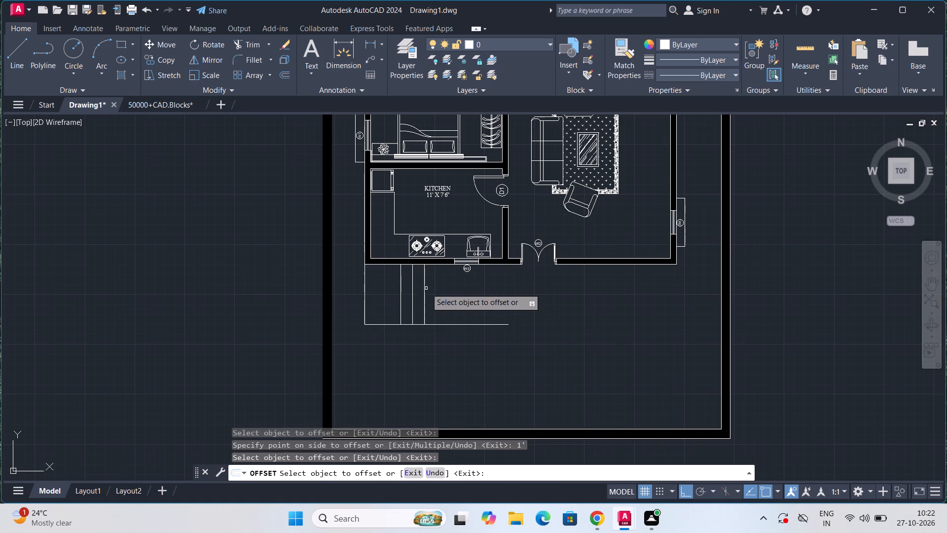
click(426, 288)
click(424, 295)
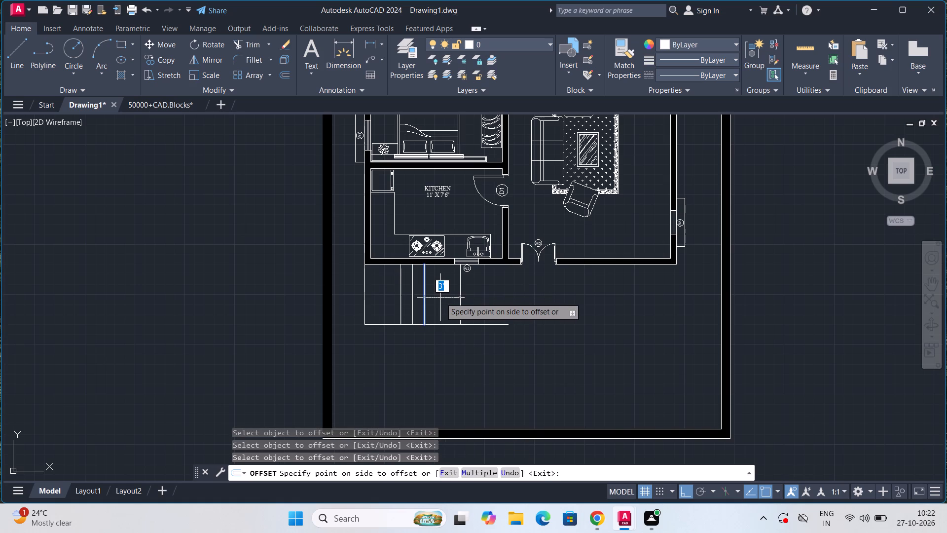
text(1')
key(Return)
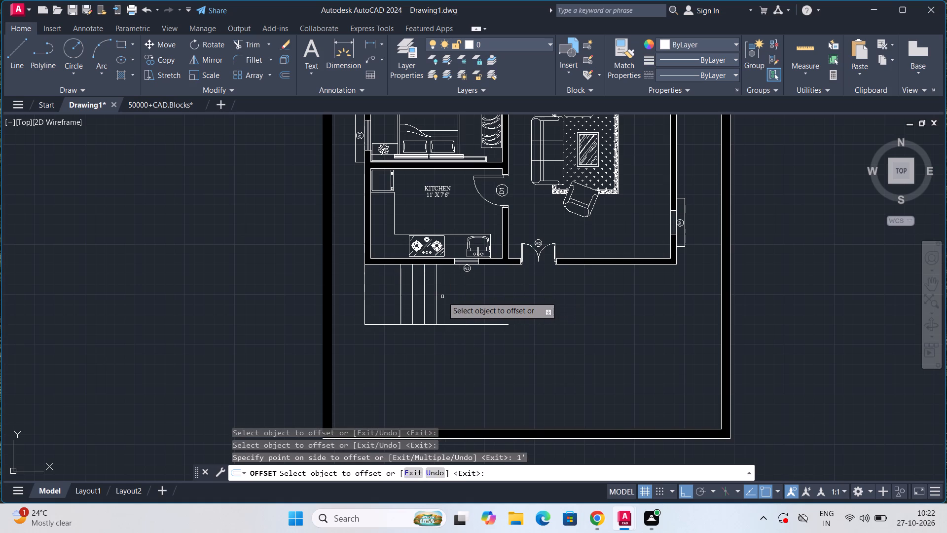
Continue the 1' spacing with three more vertical lines to the east, each offset from the previous one.
scroll(442, 297, up, 3)
click(406, 300)
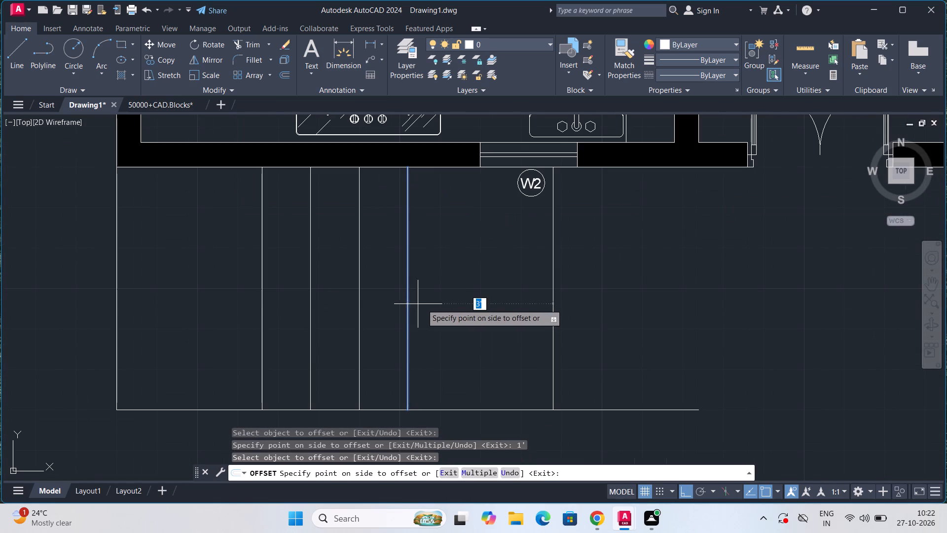
text(1')
key(Return)
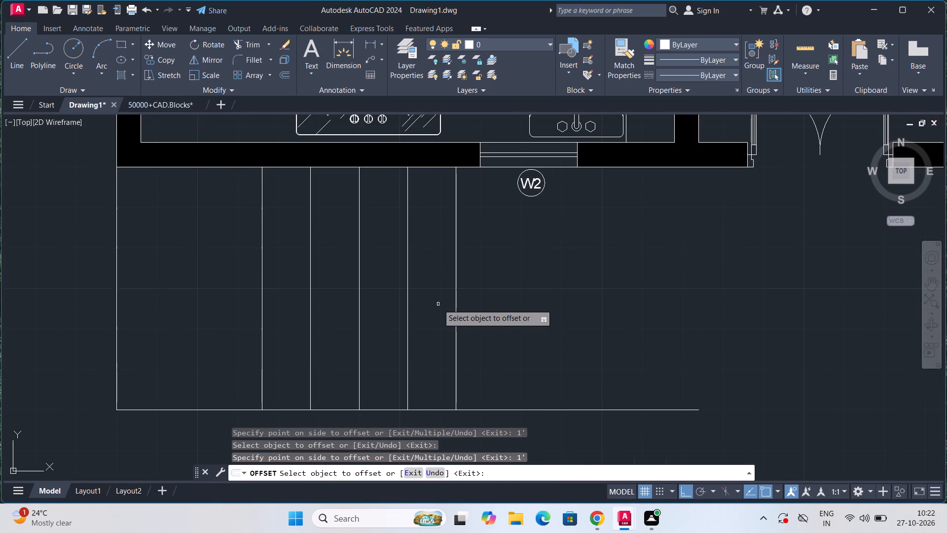
click(456, 291)
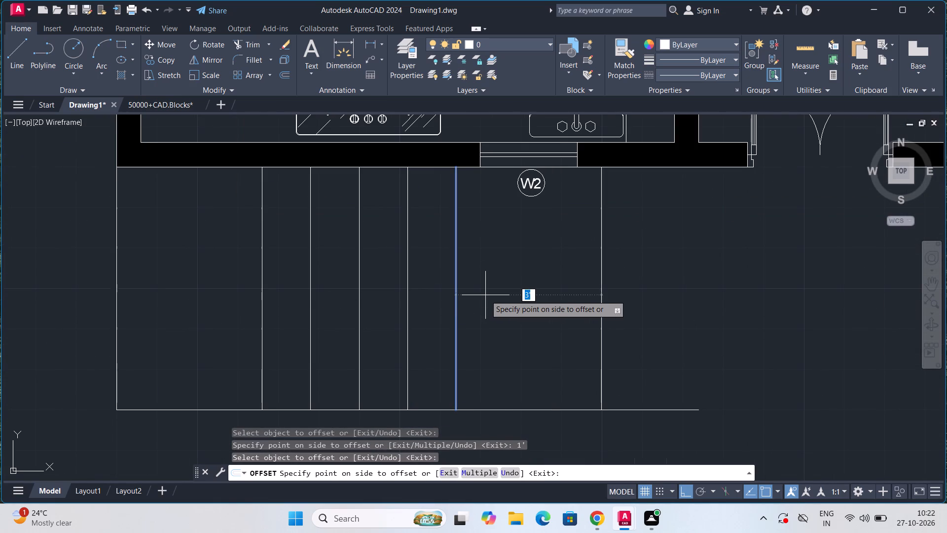
text(1')
key(Return)
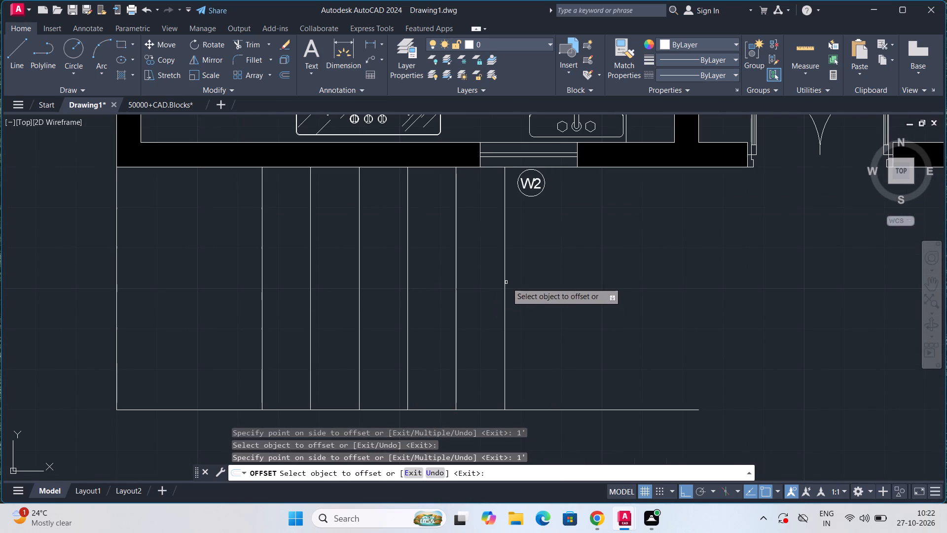
click(506, 283)
text(1')
key(Return)
Add the last three vertical lines at 1' offsets eastward, up to the east end of the area's south boundary line.
click(553, 267)
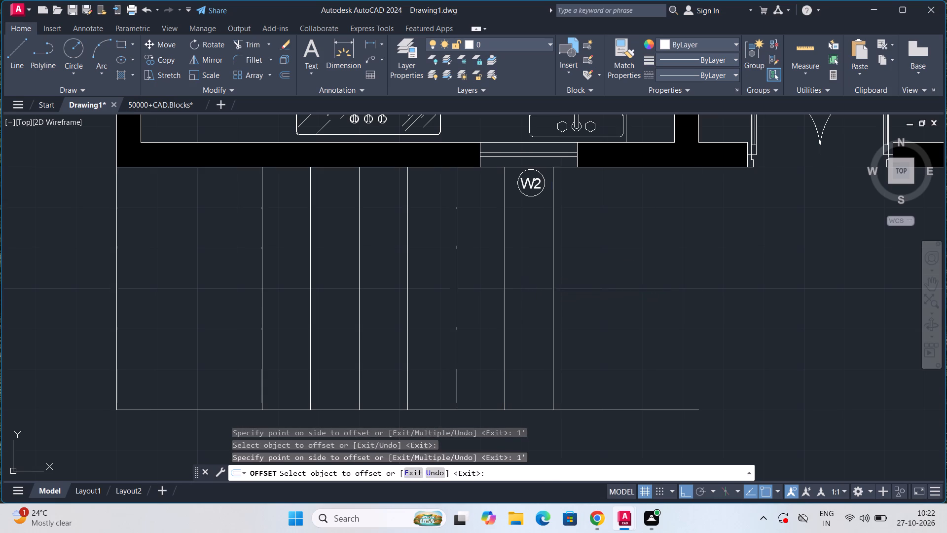
text(1')
key(Return)
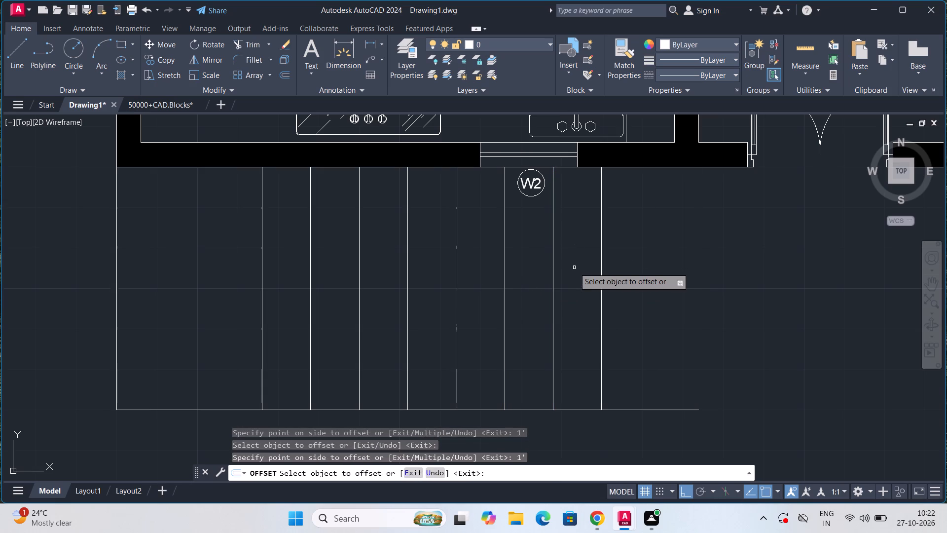
click(603, 293)
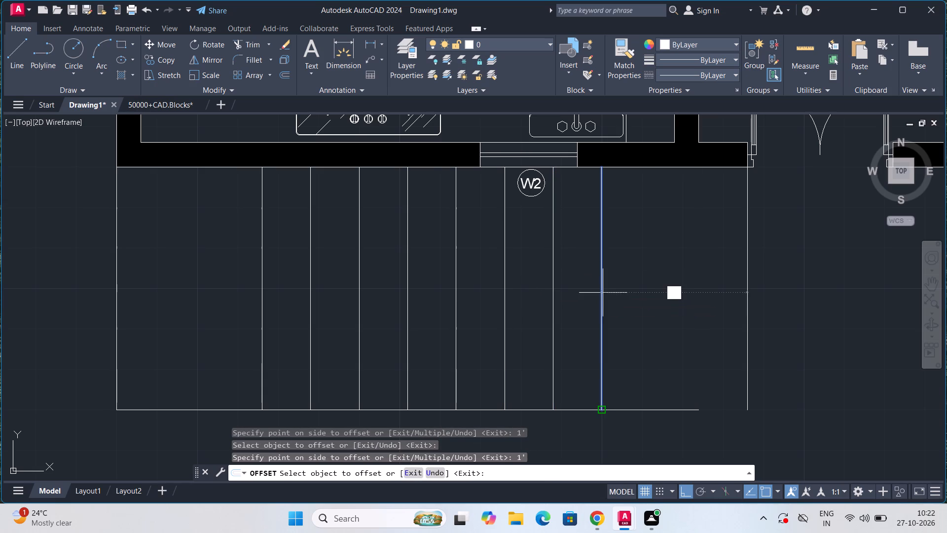
text(1')
key(Return)
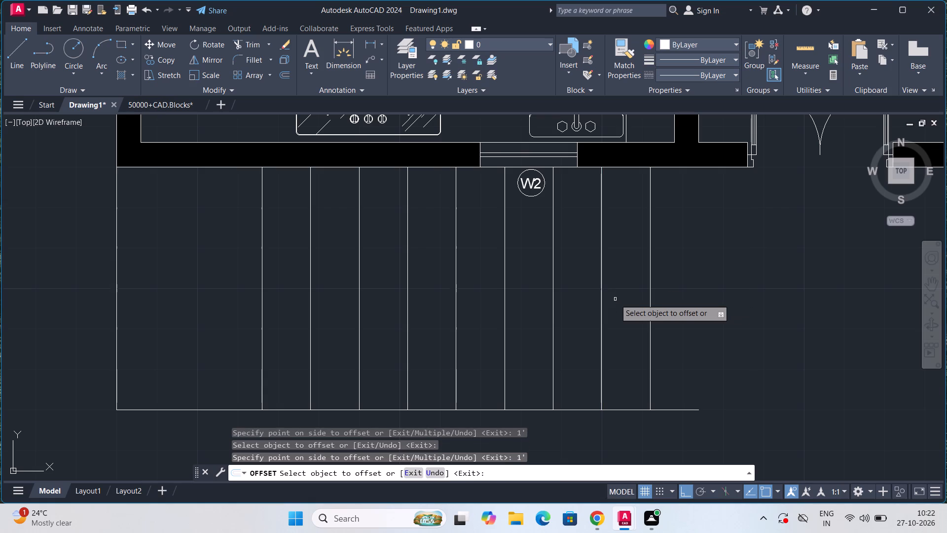
click(649, 299)
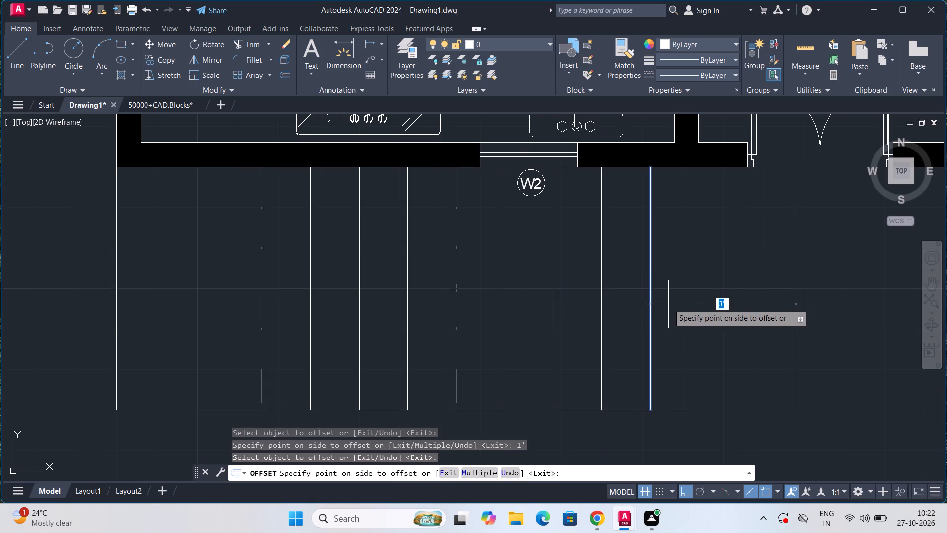
text(1')
key(Return)
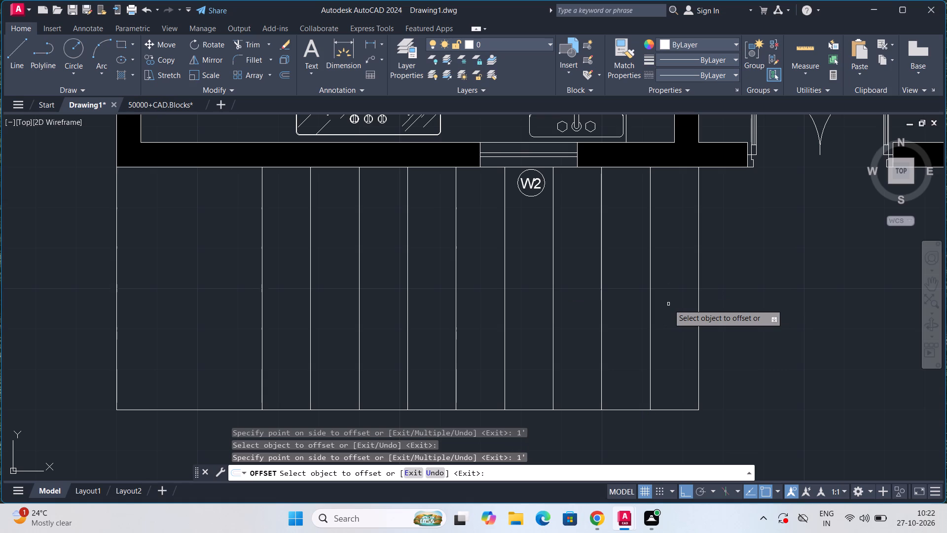
key(Escape)
key(Escape)
key(Escape)
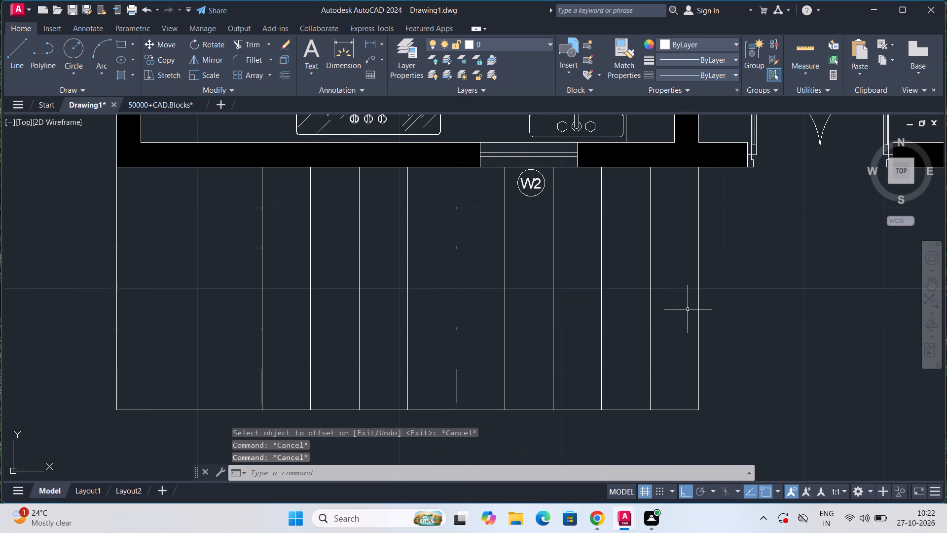
Offset the outer line of the kitchen's south wall 2.5' to the south, across the vertical lines.
click(664, 168)
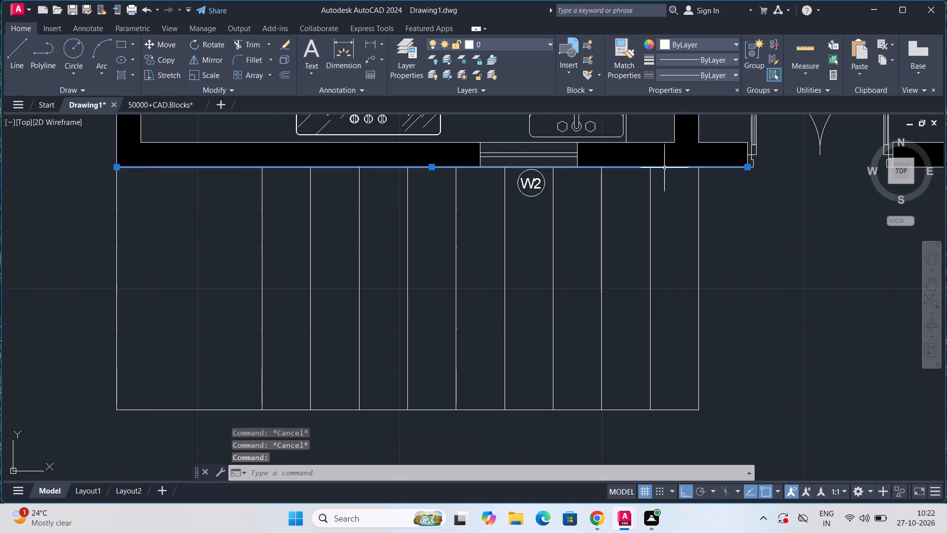
text(OFF)
key(Return)
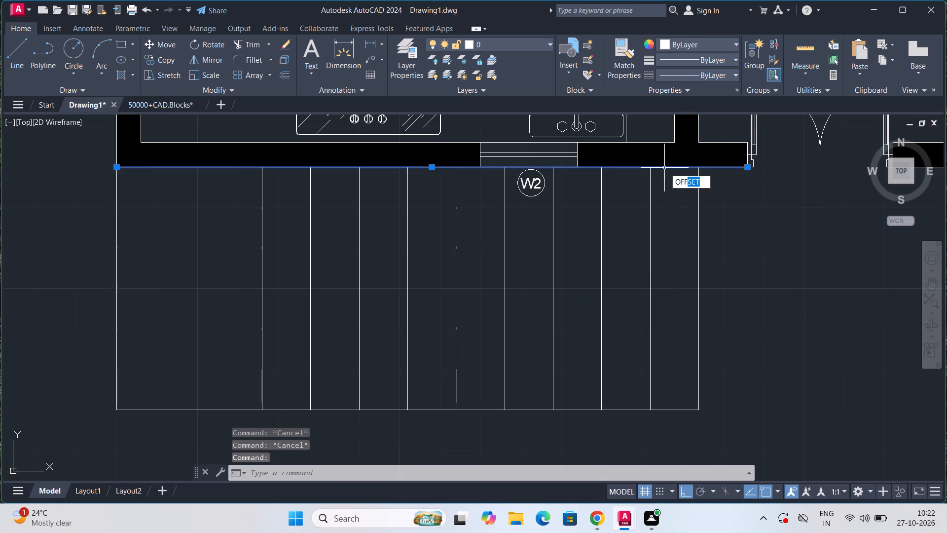
click(664, 168)
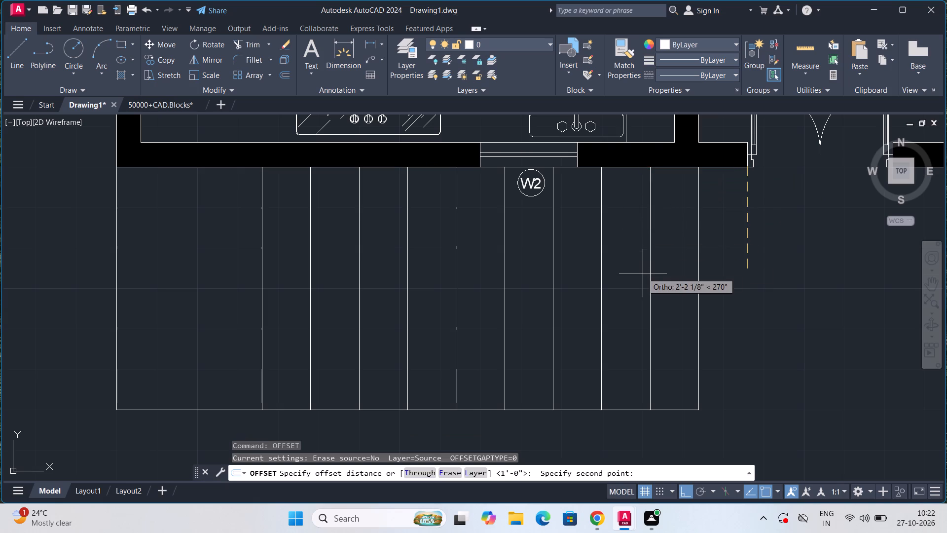
text(2.5')
key(Return)
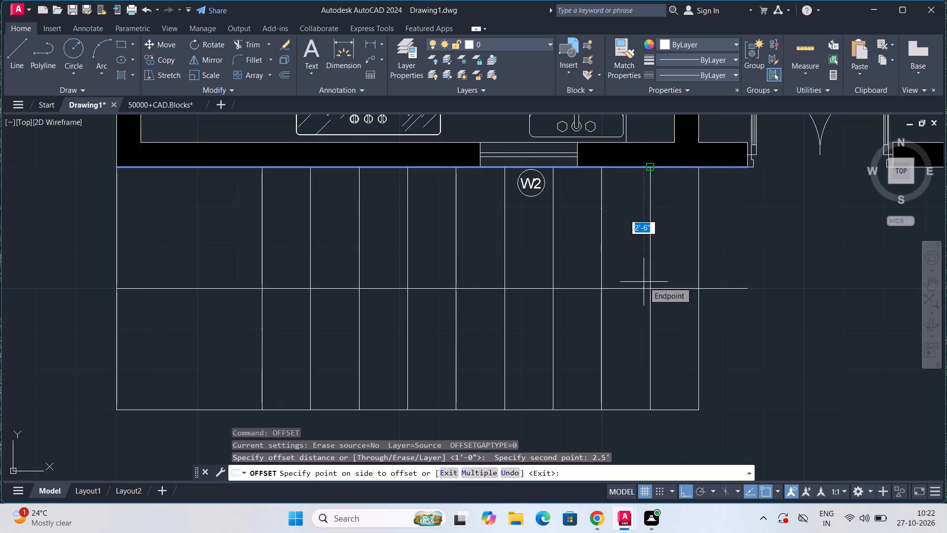
click(644, 282)
Offset the horizontal middle line 1" to the north and 1" to the south.
scroll(644, 285, up, 2)
click(637, 294)
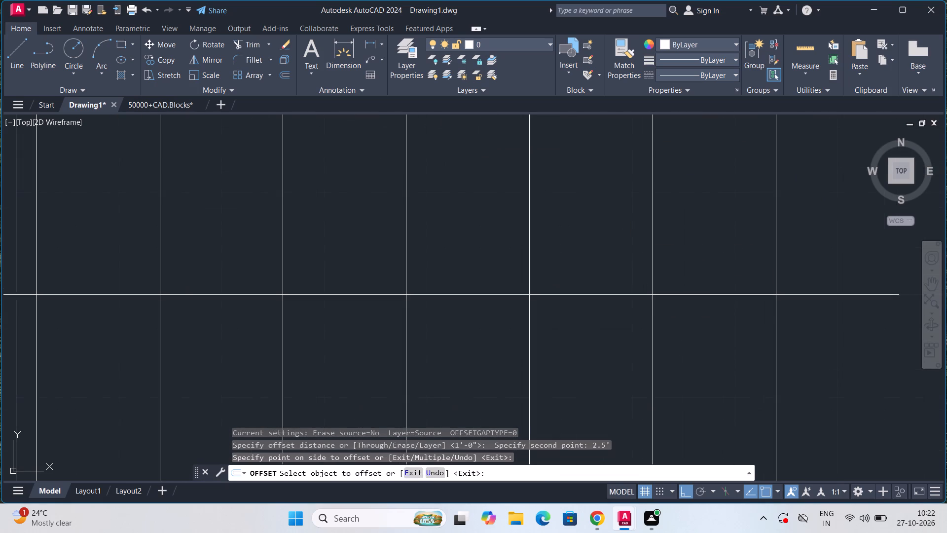
key(1)
key(shift+quotedbl)
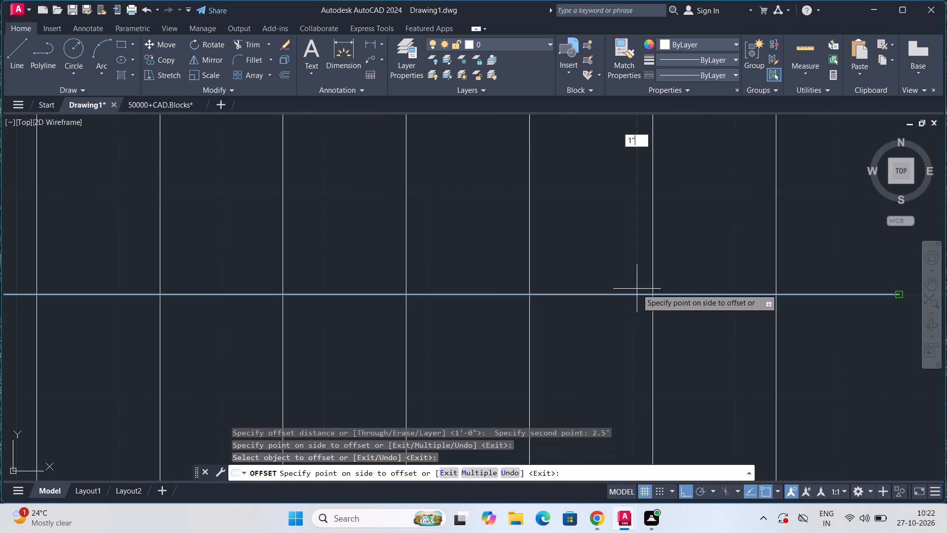
key(Return)
click(635, 296)
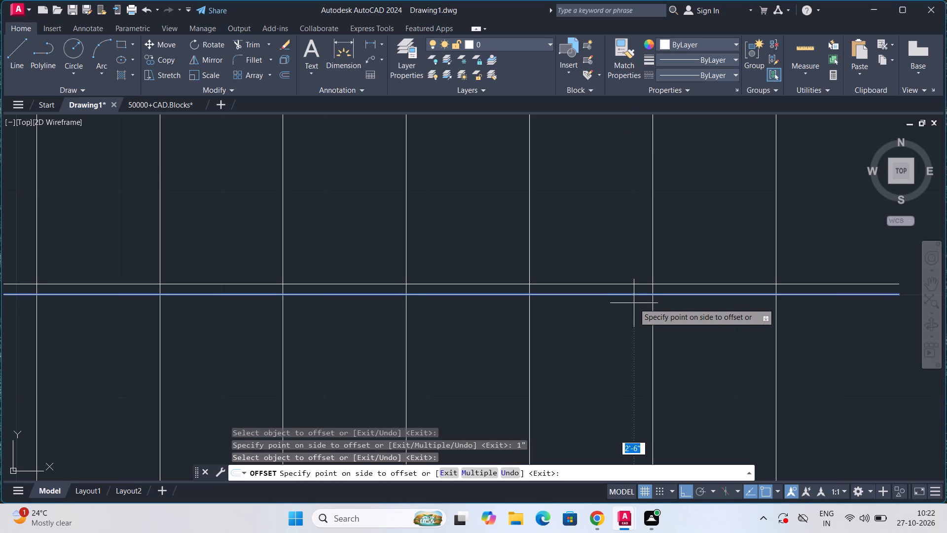
text(1")
key(Return)
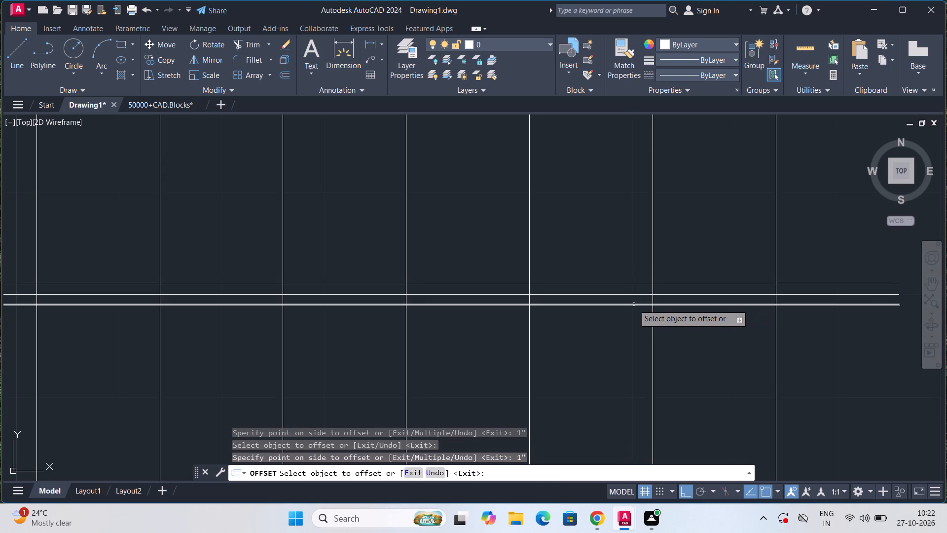
Offset the southernmost of the three closely spaced horizontal lines 2'-6" to the north.
click(634, 305)
scroll(634, 305, up, 1)
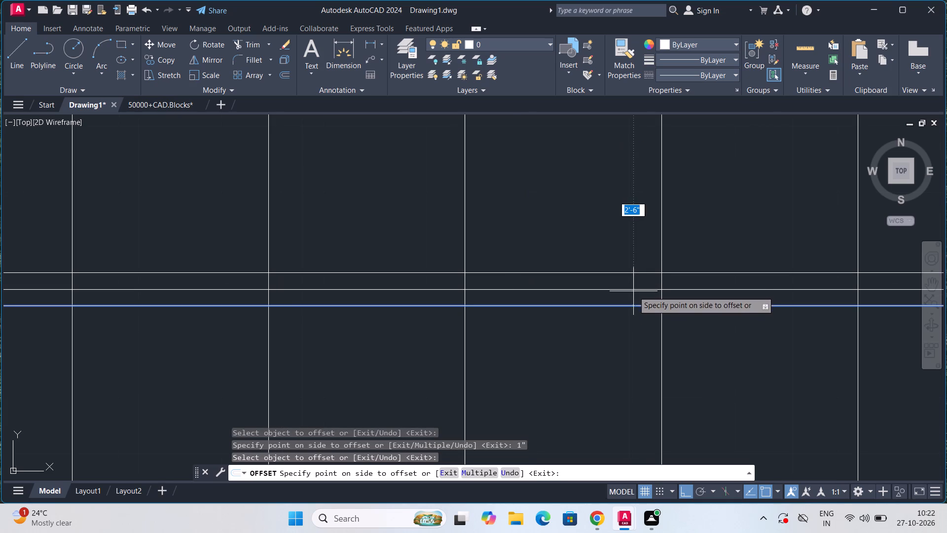
click(633, 291)
Erase the middle of the three closely spaced horizontal lines, leaving the 1" offsets on either side.
click(633, 291)
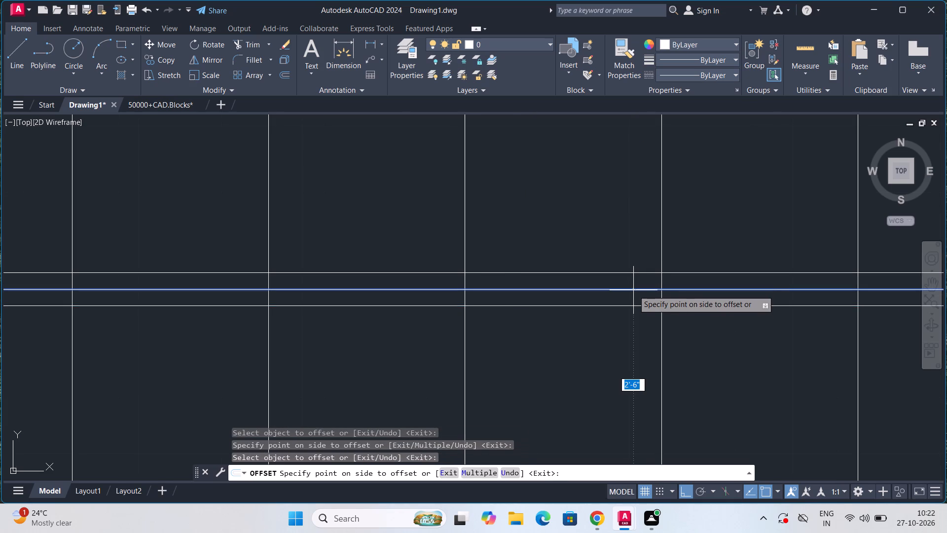
key(Delete)
key(Delete)
scroll(568, 320, down, 5)
scroll(573, 307, up, 4)
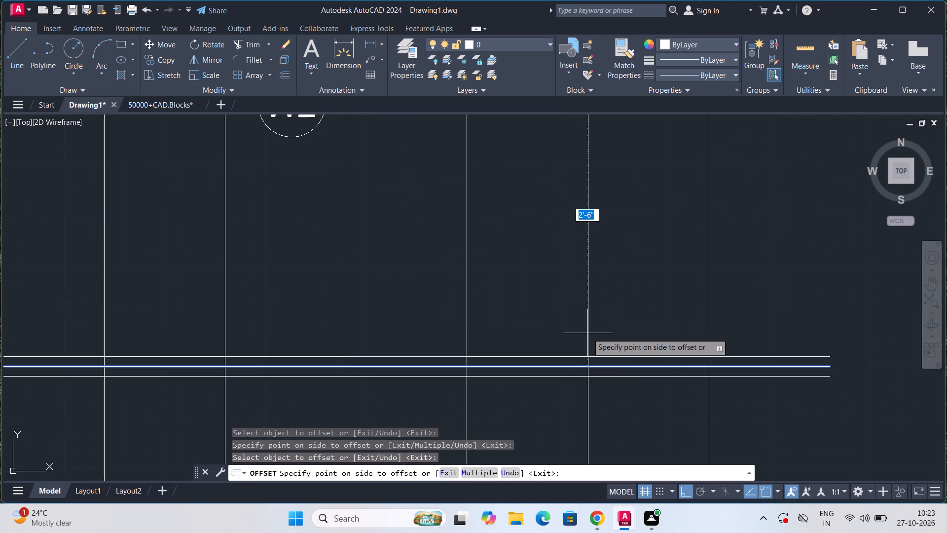
key(Delete)
key(Escape)
key(Escape)
key(Escape)
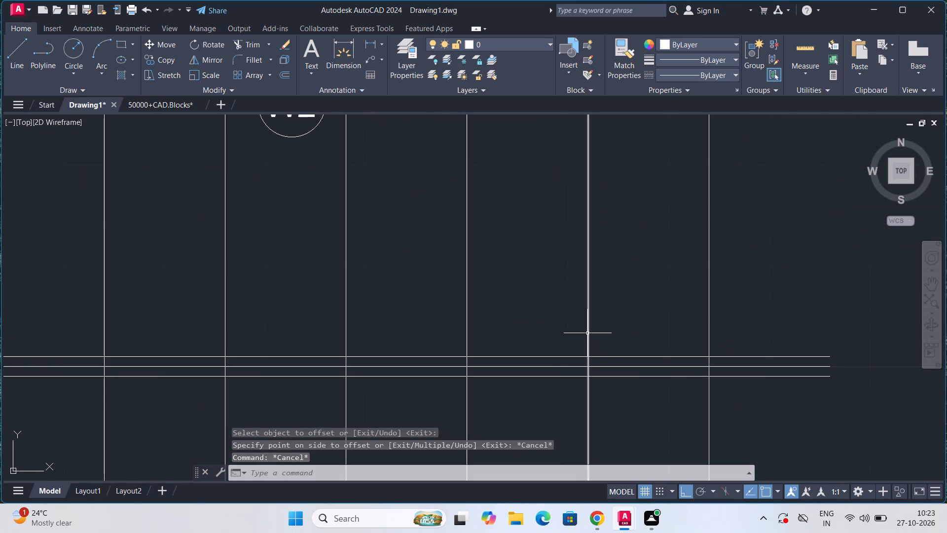
click(565, 365)
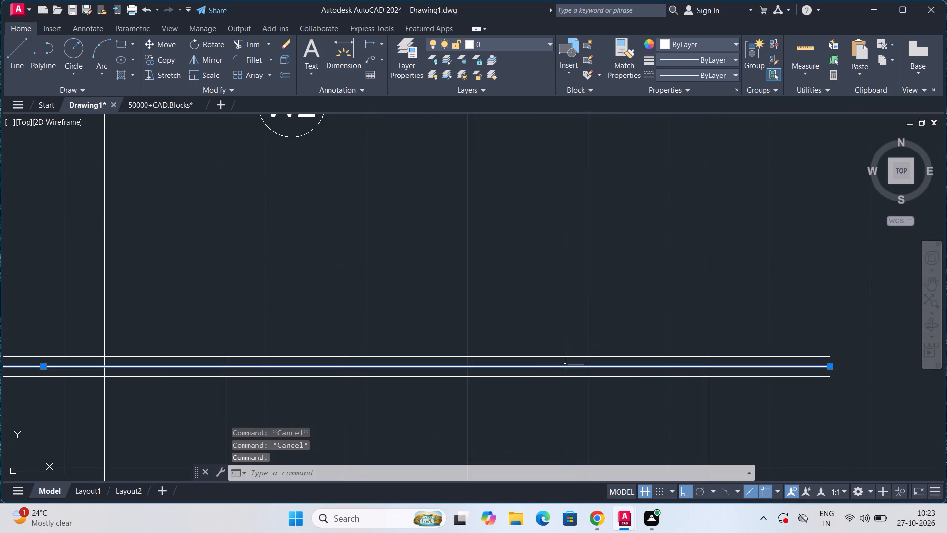
key(Delete)
Trim the two horizontal divider lines beyond the easternmost vertical line and across the 3' wide bay at the west end.
scroll(565, 365, down, 3)
scroll(591, 384, up, 3)
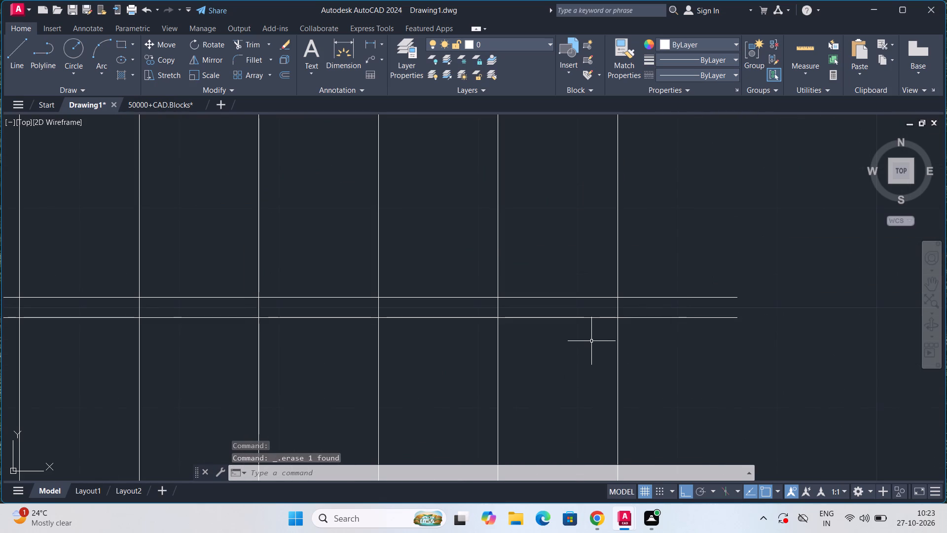
text(TR)
key(Return)
key(Return)
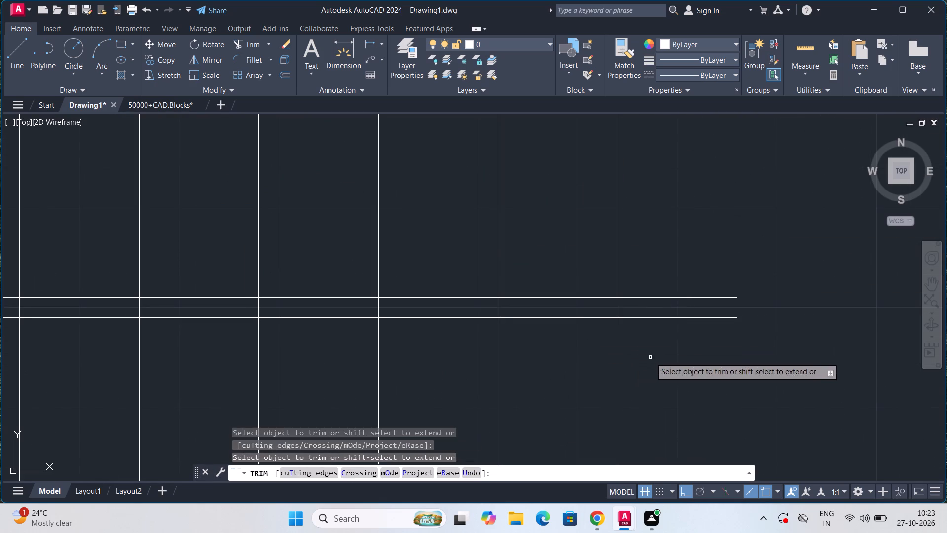
drag(655, 355, 666, 241)
scroll(666, 241, down, 3)
middle_drag(406, 253, 469, 298)
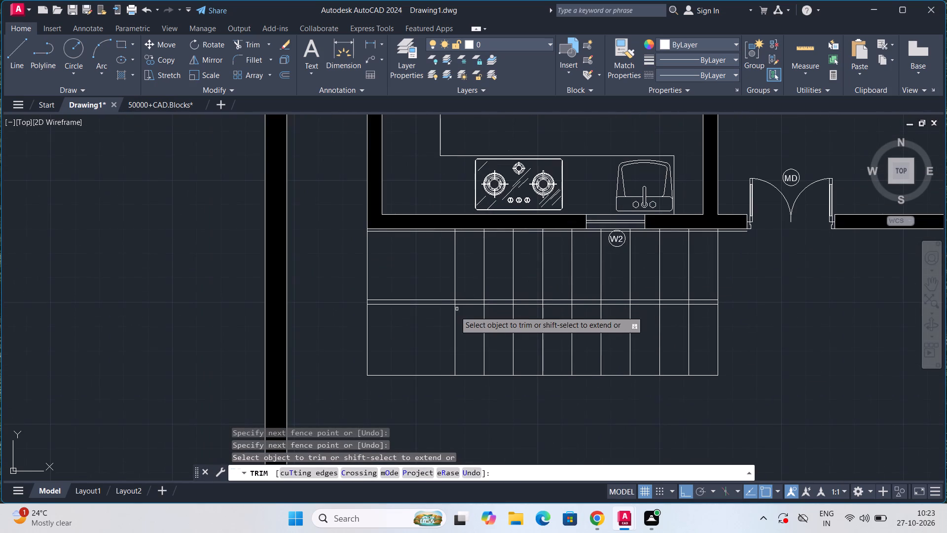
drag(435, 325, 432, 297)
Trim the interior vertical tread lines where they cross the narrow gap between the two horizontal divider lines.
scroll(435, 293, up, 3)
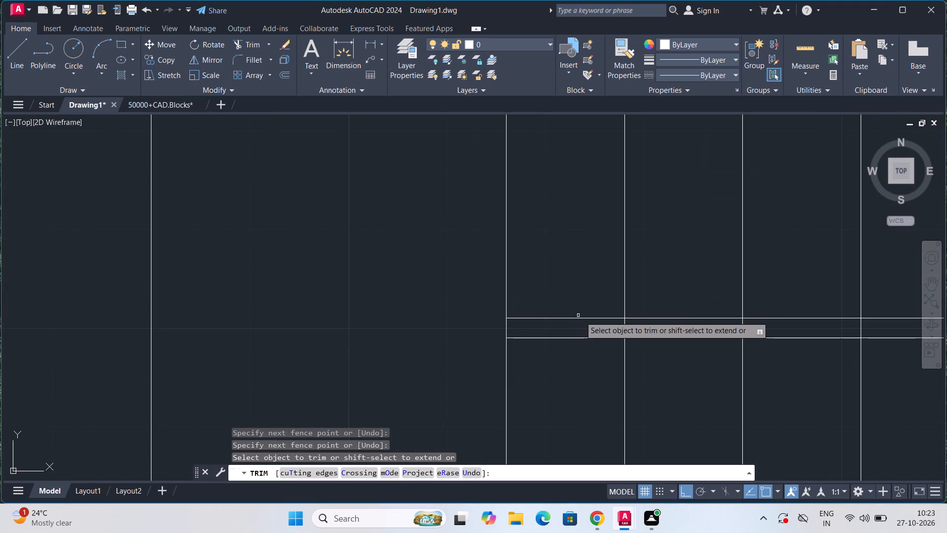
drag(609, 326, 758, 331)
middle_drag(758, 331, 355, 327)
drag(435, 323, 529, 325)
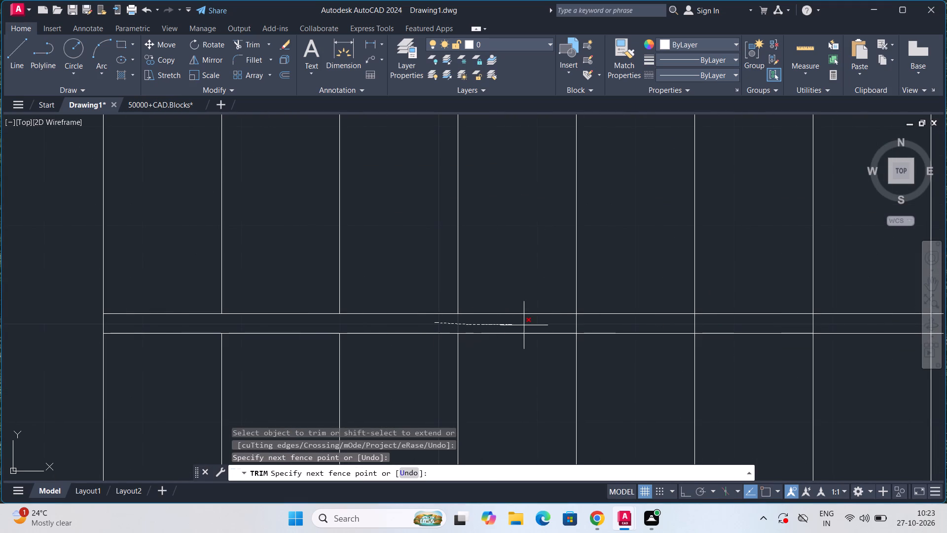
drag(529, 325, 590, 326)
middle_drag(590, 326, 177, 328)
scroll(191, 323, up, 2)
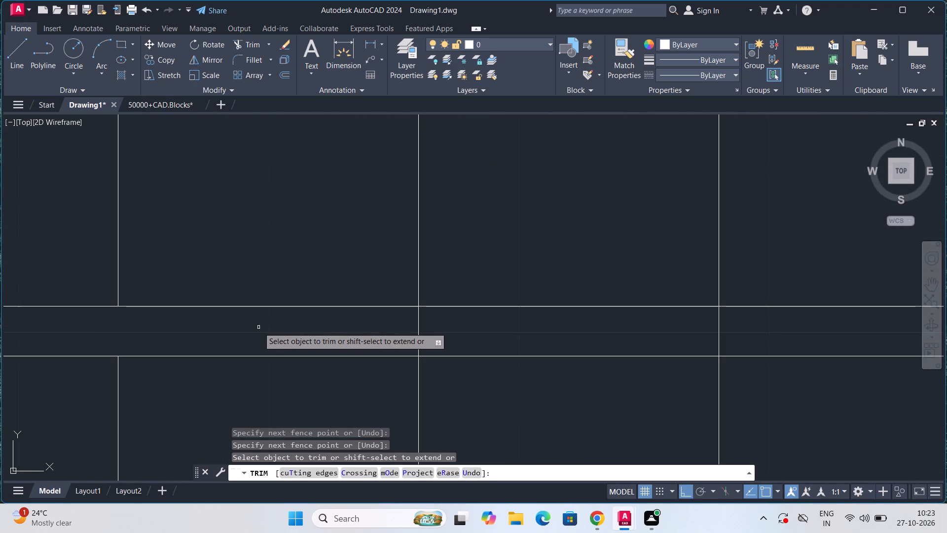
drag(389, 335, 763, 332)
middle_drag(760, 334, 755, 335)
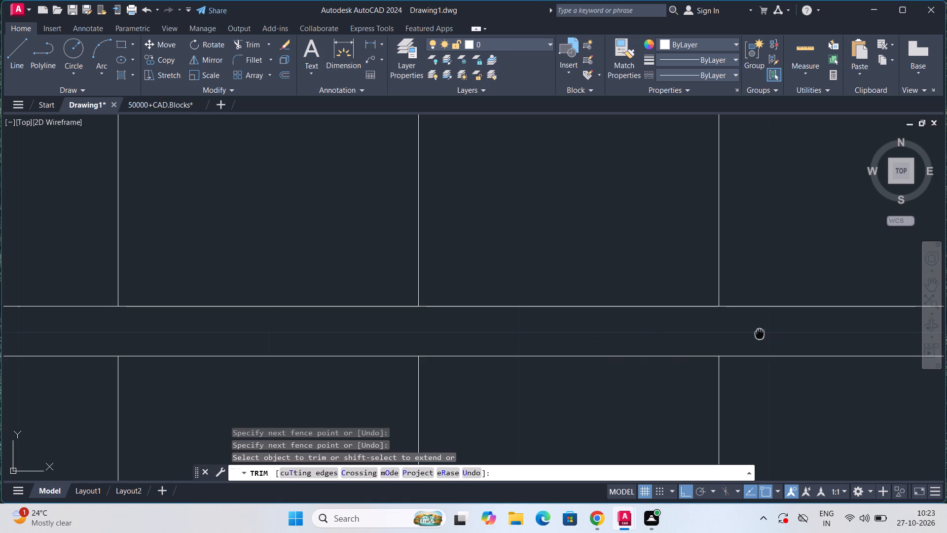
middle_drag(755, 335, 205, 319)
scroll(205, 319, down, 2)
drag(291, 317, 344, 320)
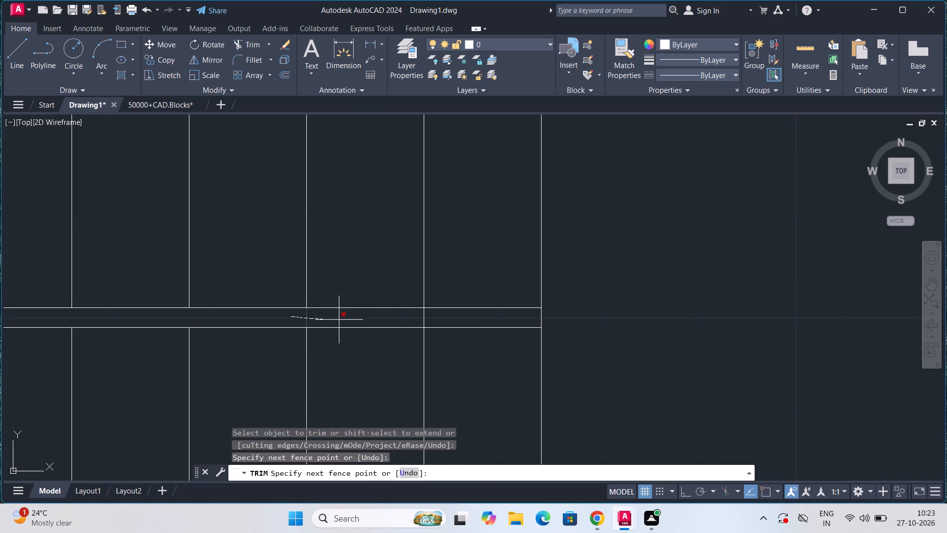
drag(344, 320, 448, 319)
middle_drag(319, 319, 364, 337)
scroll(364, 337, down, 3)
middle_drag(232, 312, 325, 321)
scroll(271, 323, up, 3)
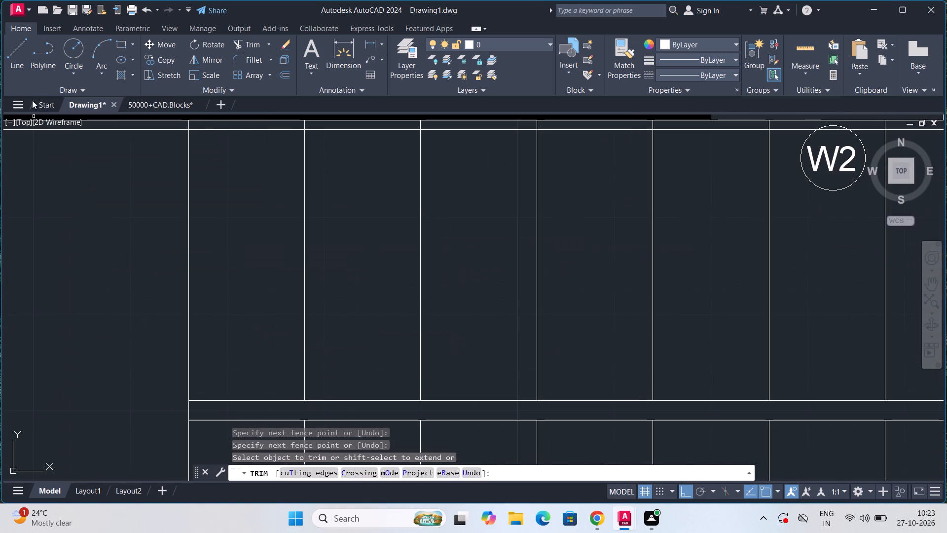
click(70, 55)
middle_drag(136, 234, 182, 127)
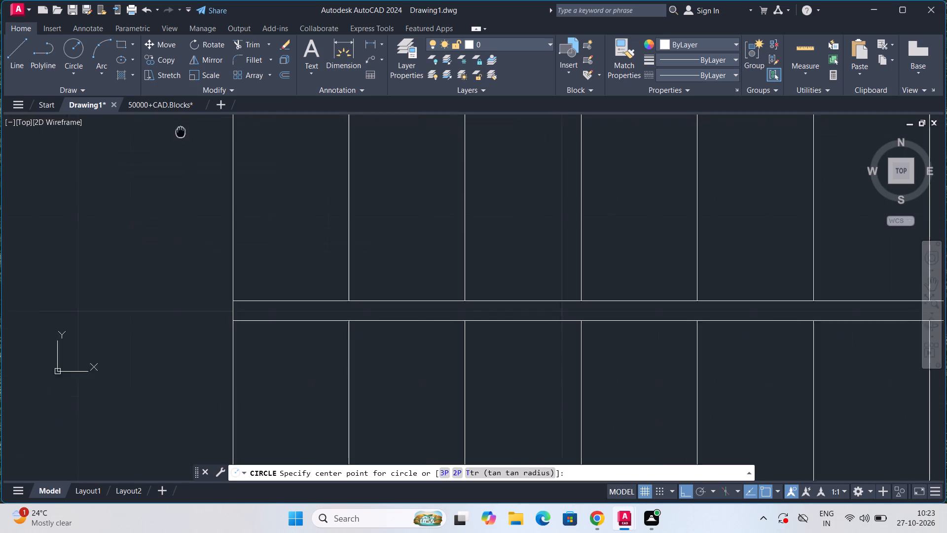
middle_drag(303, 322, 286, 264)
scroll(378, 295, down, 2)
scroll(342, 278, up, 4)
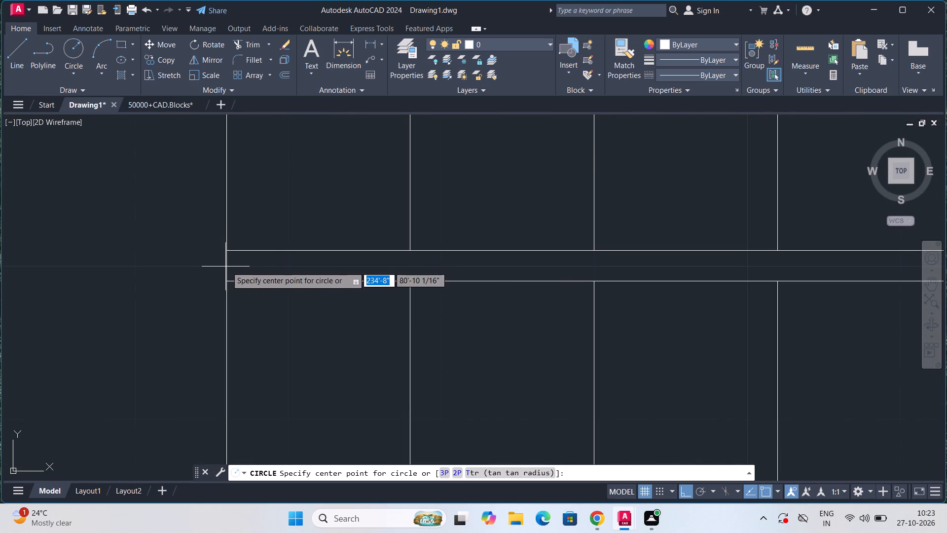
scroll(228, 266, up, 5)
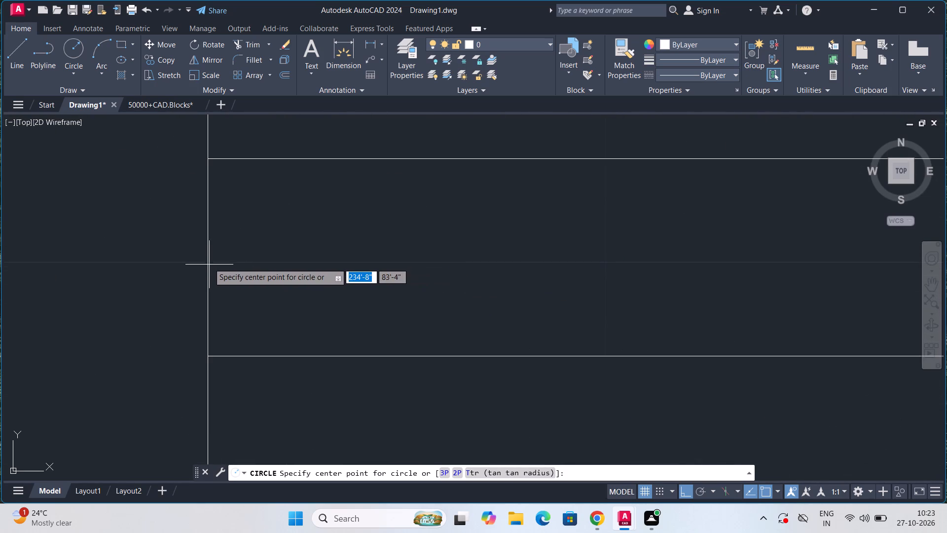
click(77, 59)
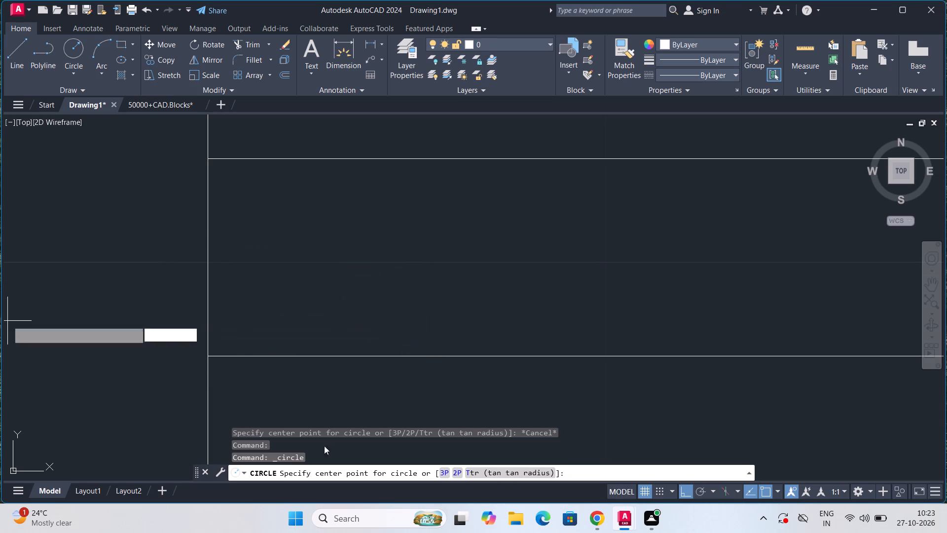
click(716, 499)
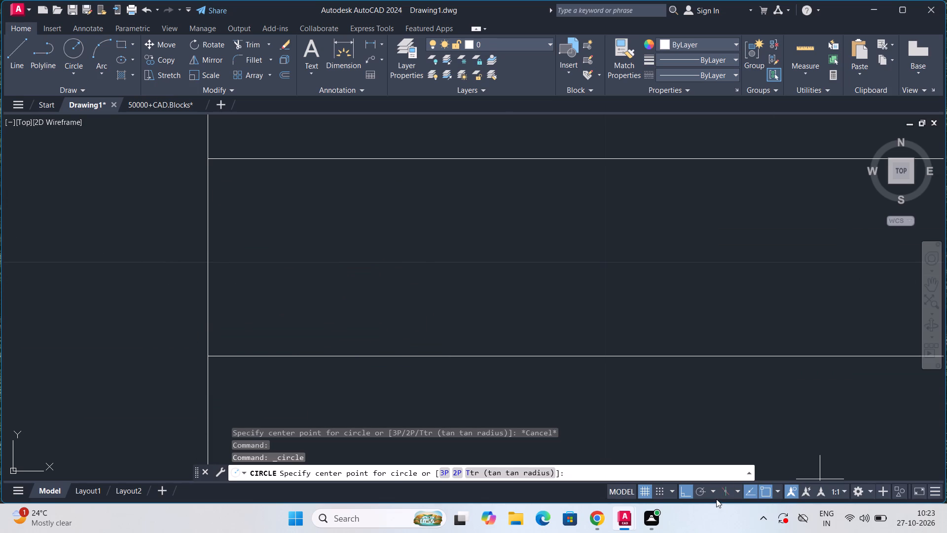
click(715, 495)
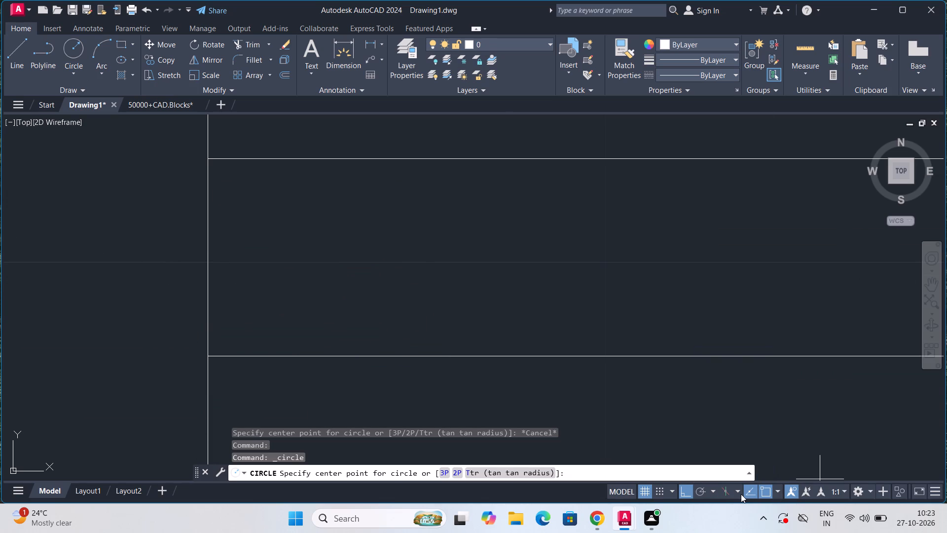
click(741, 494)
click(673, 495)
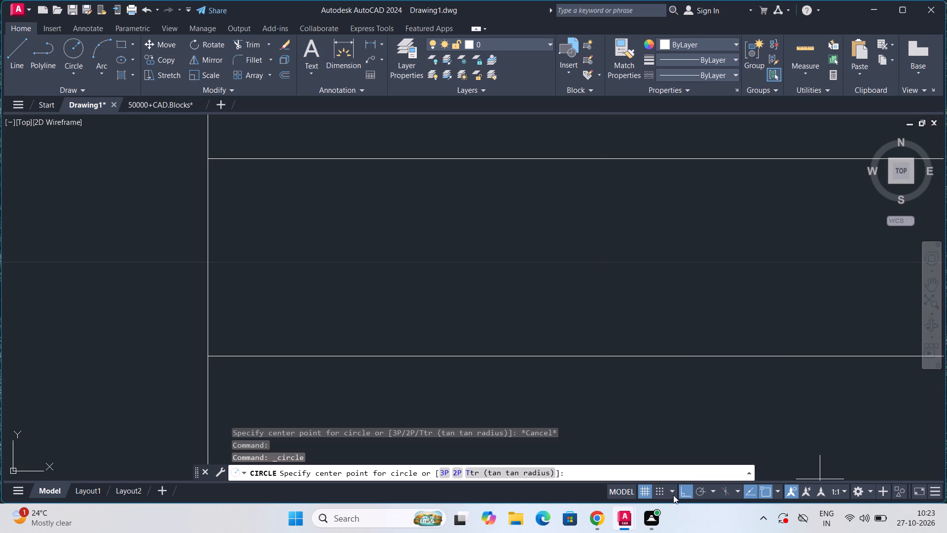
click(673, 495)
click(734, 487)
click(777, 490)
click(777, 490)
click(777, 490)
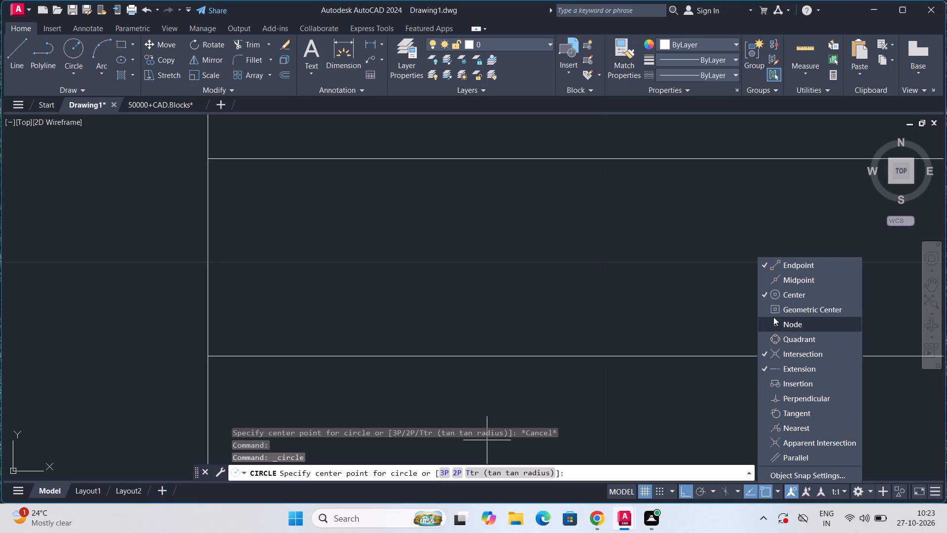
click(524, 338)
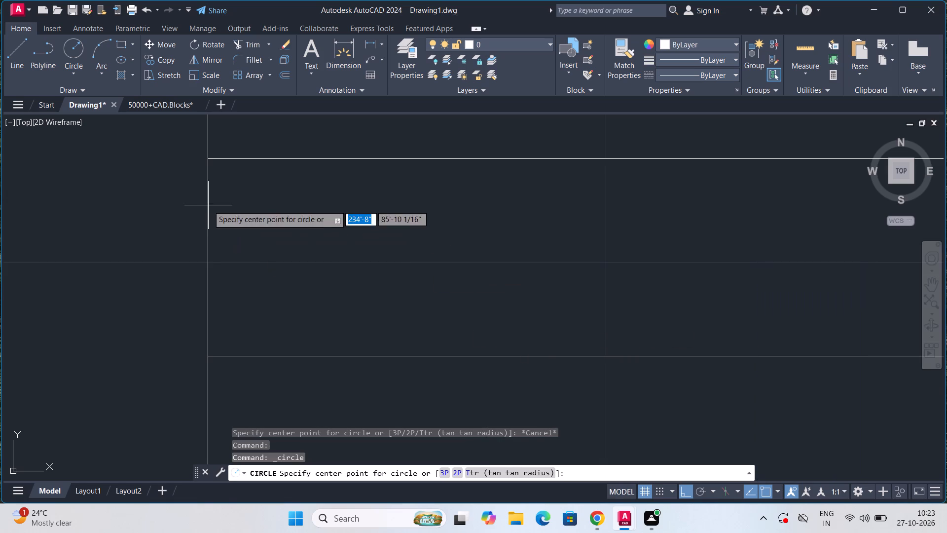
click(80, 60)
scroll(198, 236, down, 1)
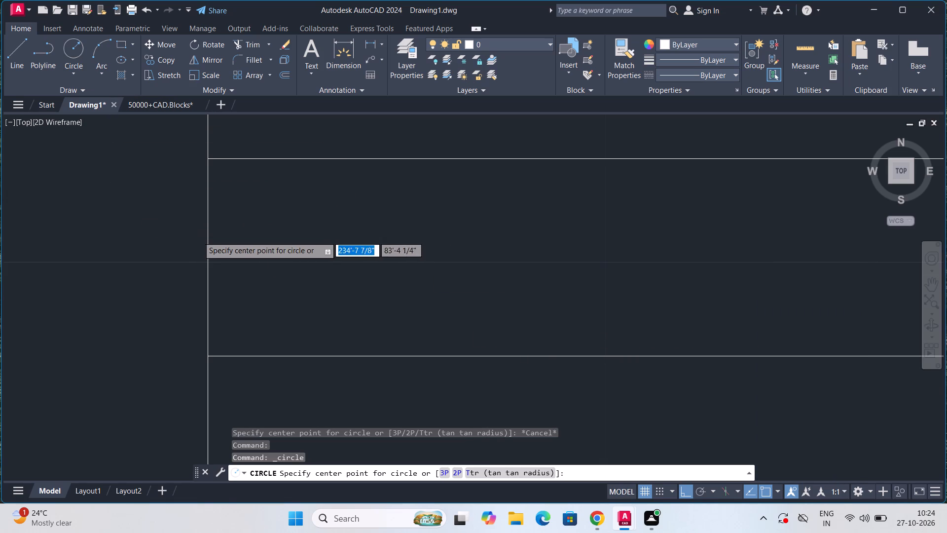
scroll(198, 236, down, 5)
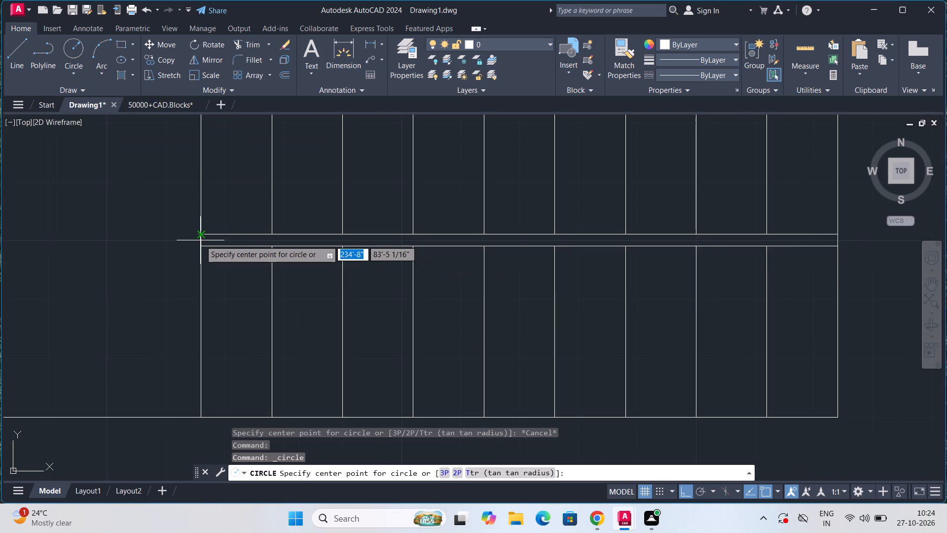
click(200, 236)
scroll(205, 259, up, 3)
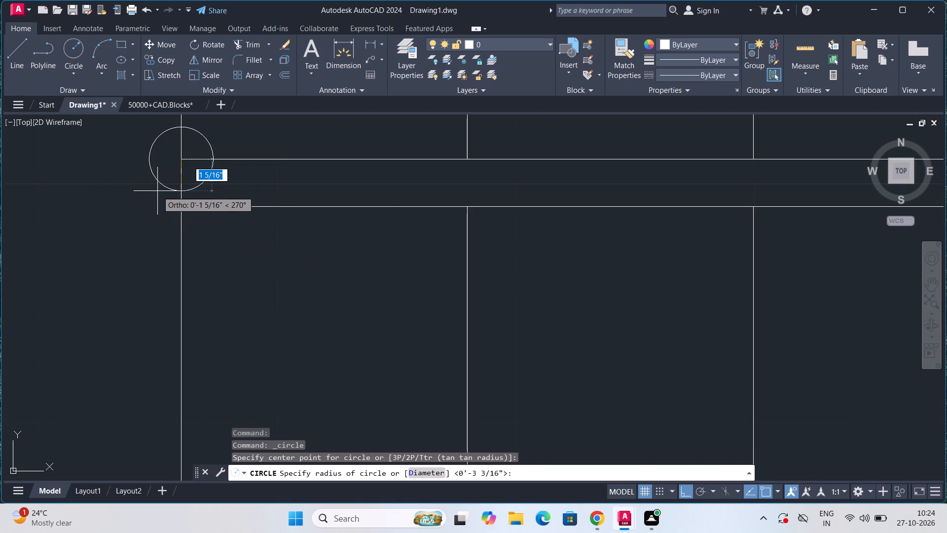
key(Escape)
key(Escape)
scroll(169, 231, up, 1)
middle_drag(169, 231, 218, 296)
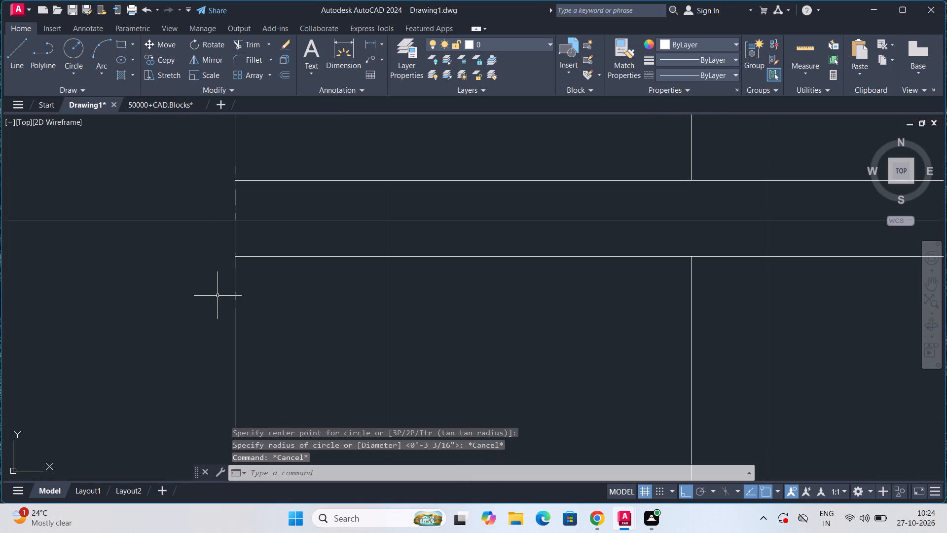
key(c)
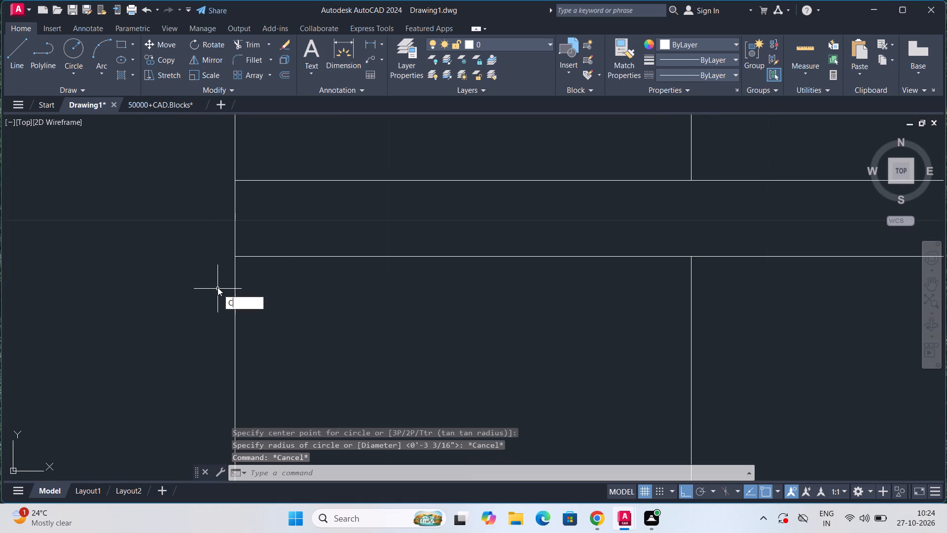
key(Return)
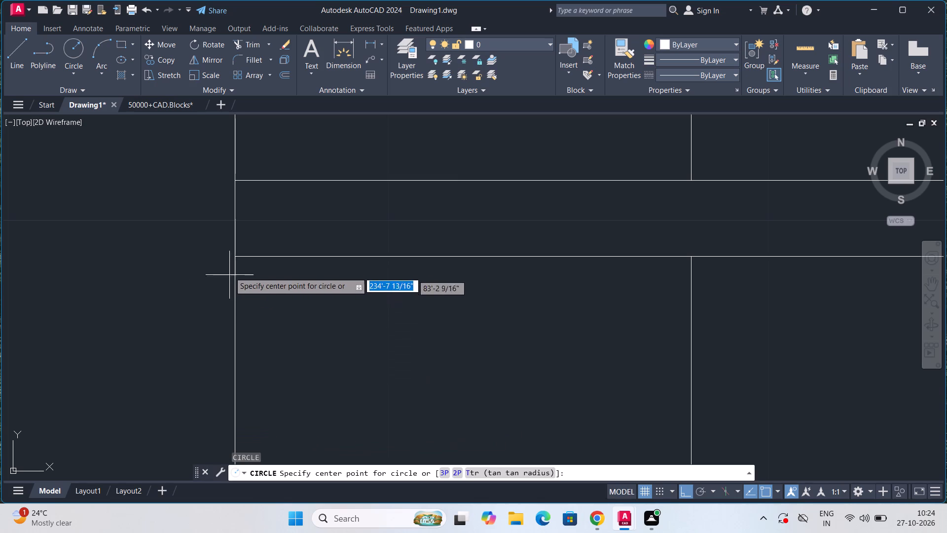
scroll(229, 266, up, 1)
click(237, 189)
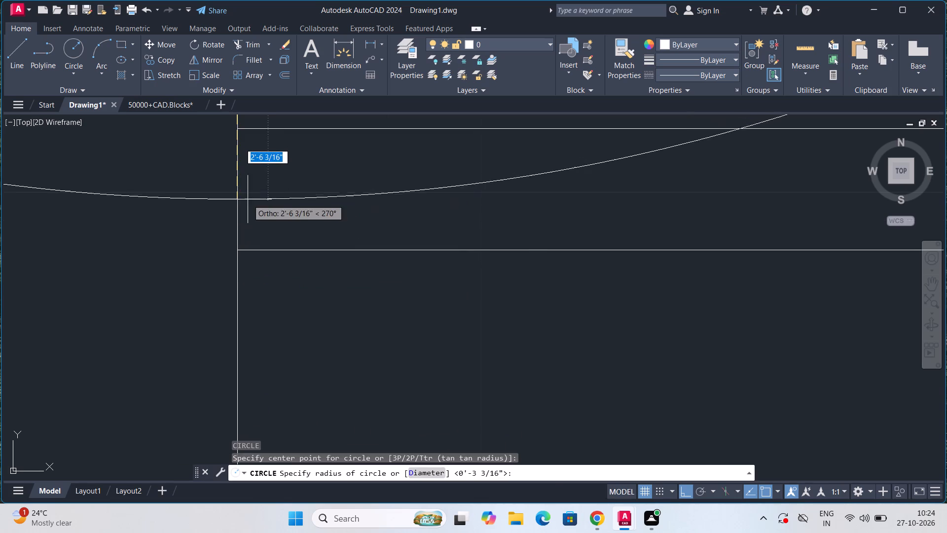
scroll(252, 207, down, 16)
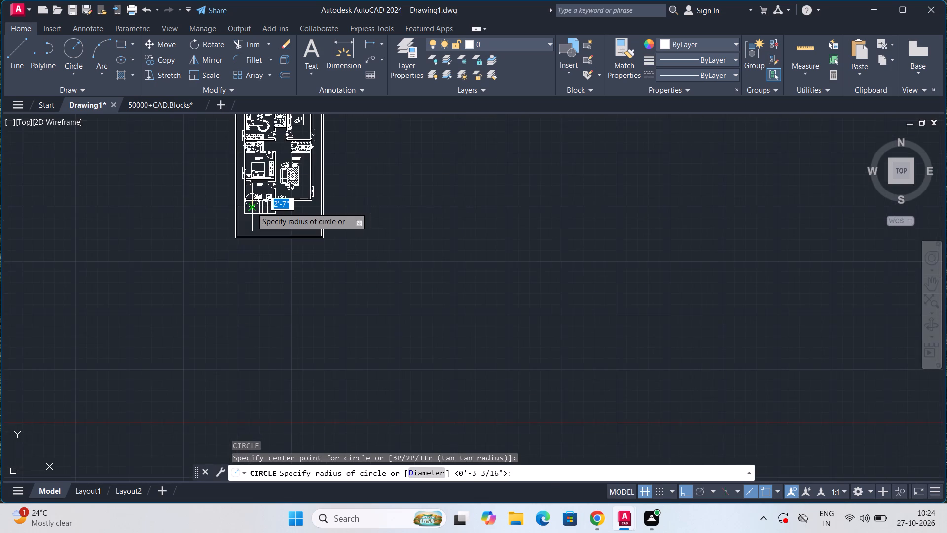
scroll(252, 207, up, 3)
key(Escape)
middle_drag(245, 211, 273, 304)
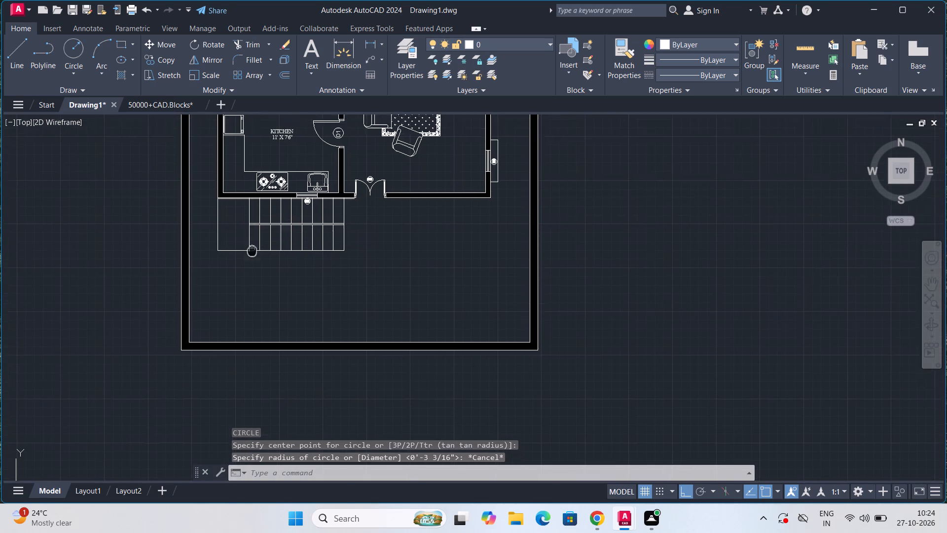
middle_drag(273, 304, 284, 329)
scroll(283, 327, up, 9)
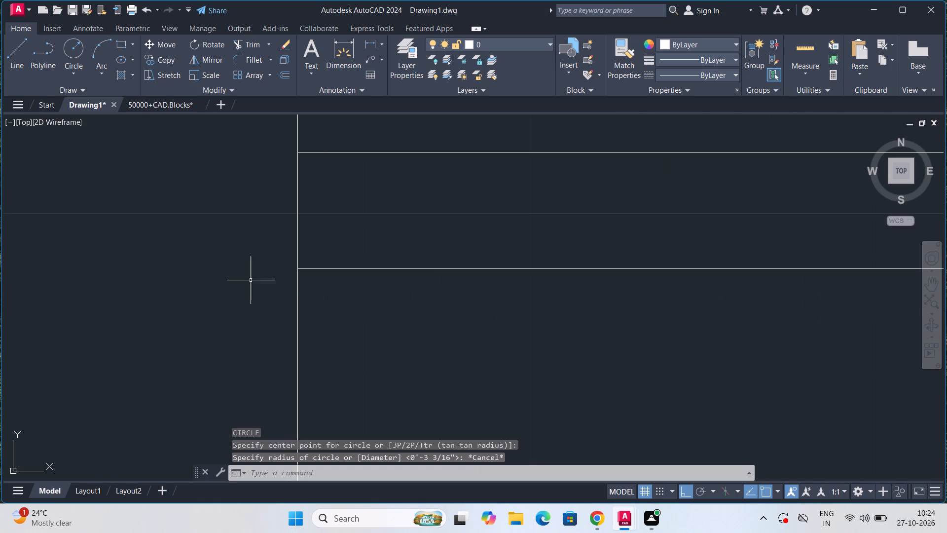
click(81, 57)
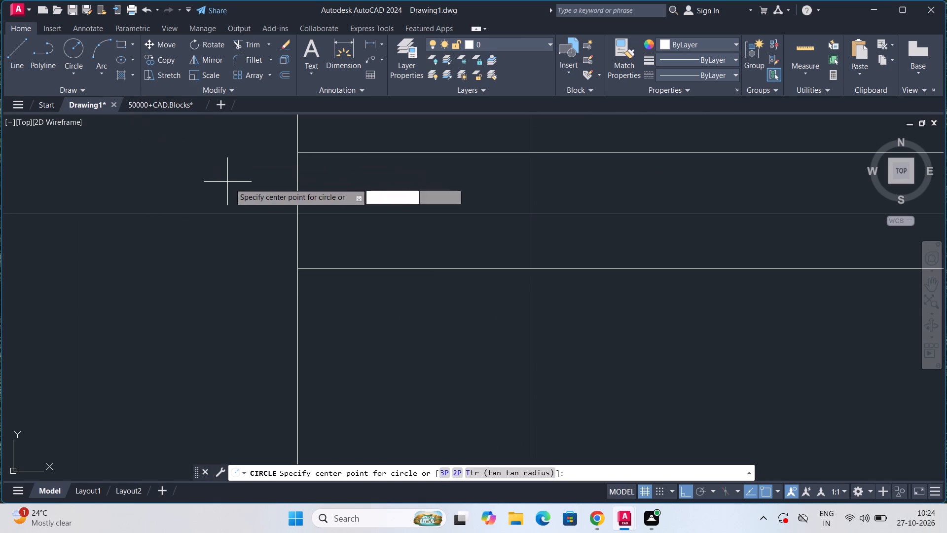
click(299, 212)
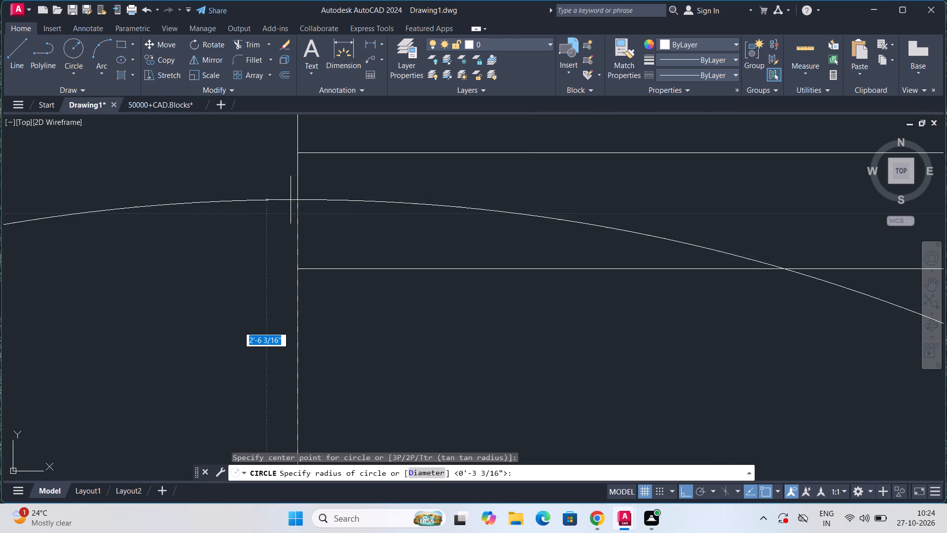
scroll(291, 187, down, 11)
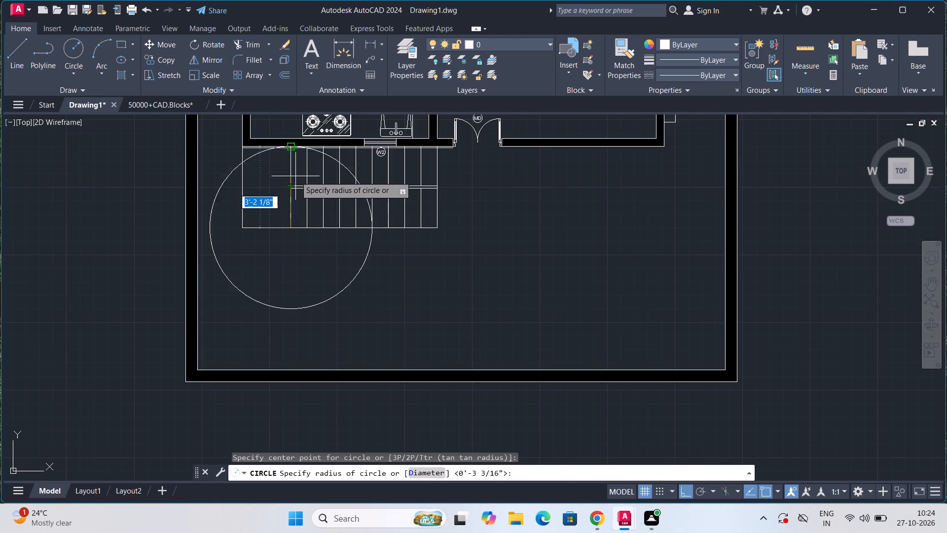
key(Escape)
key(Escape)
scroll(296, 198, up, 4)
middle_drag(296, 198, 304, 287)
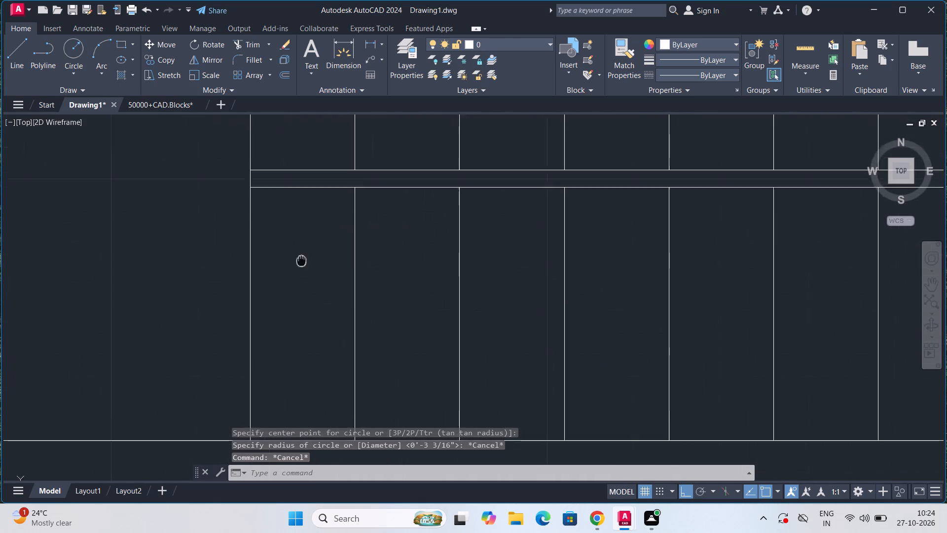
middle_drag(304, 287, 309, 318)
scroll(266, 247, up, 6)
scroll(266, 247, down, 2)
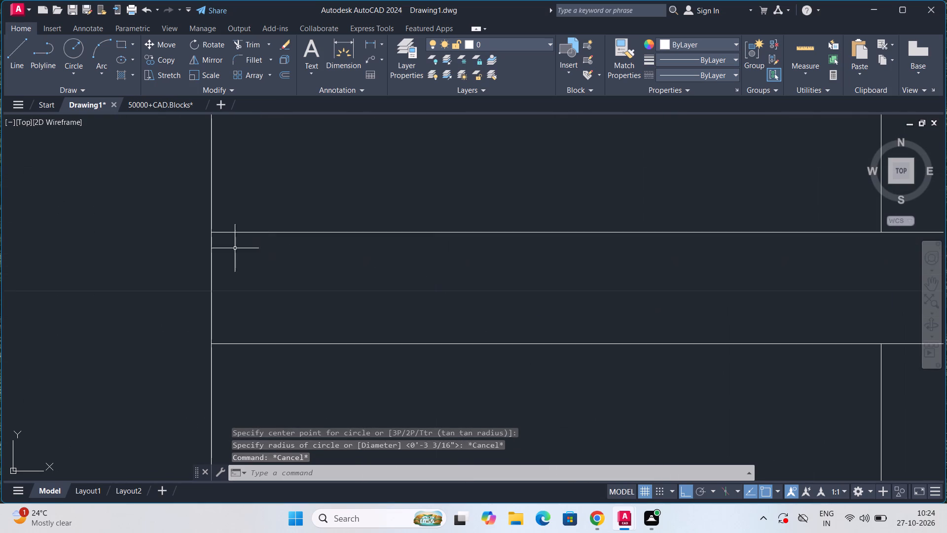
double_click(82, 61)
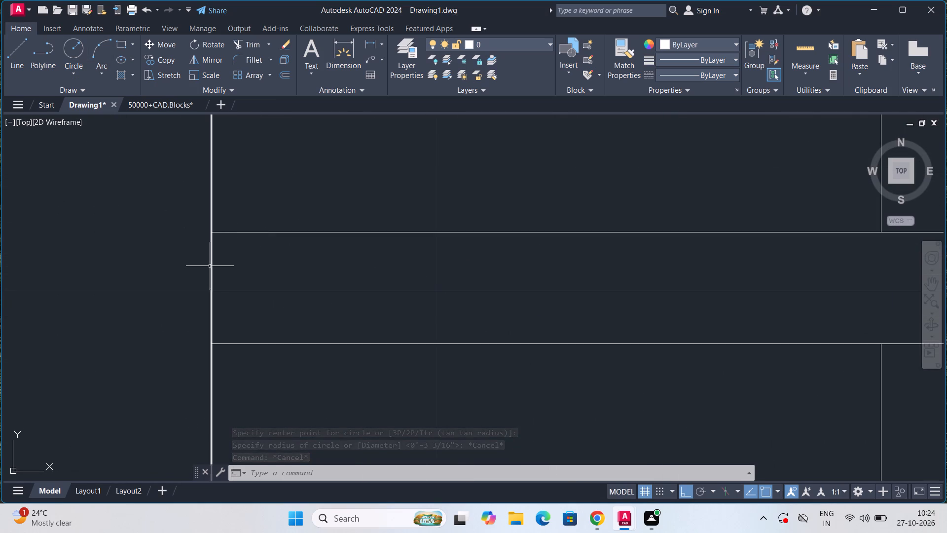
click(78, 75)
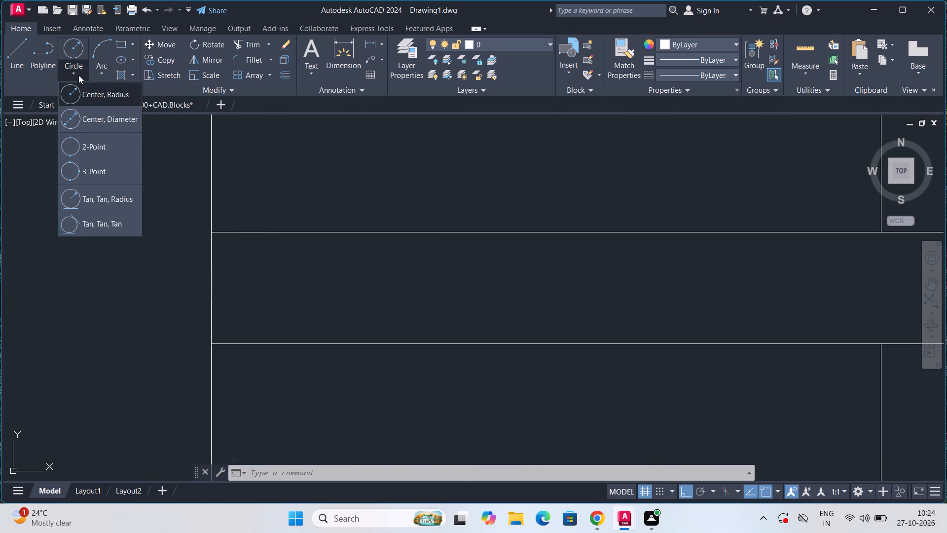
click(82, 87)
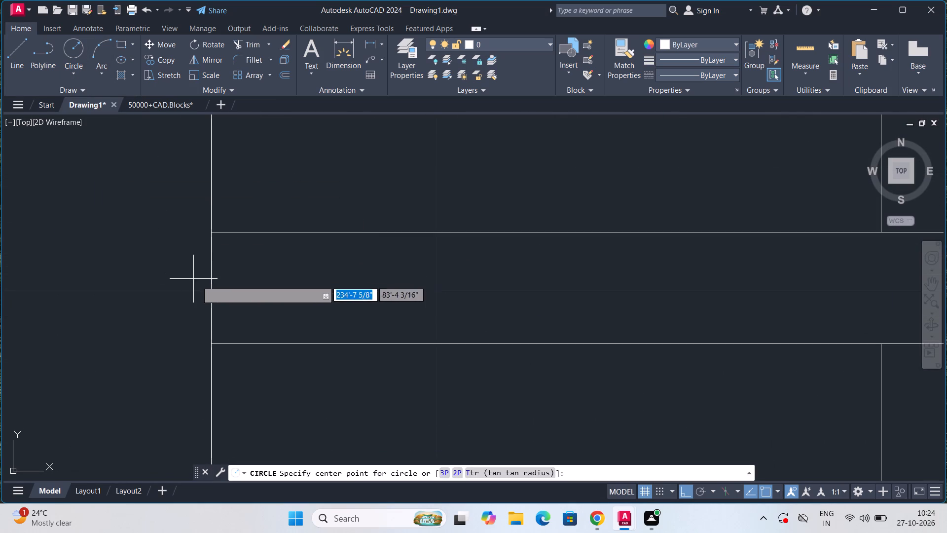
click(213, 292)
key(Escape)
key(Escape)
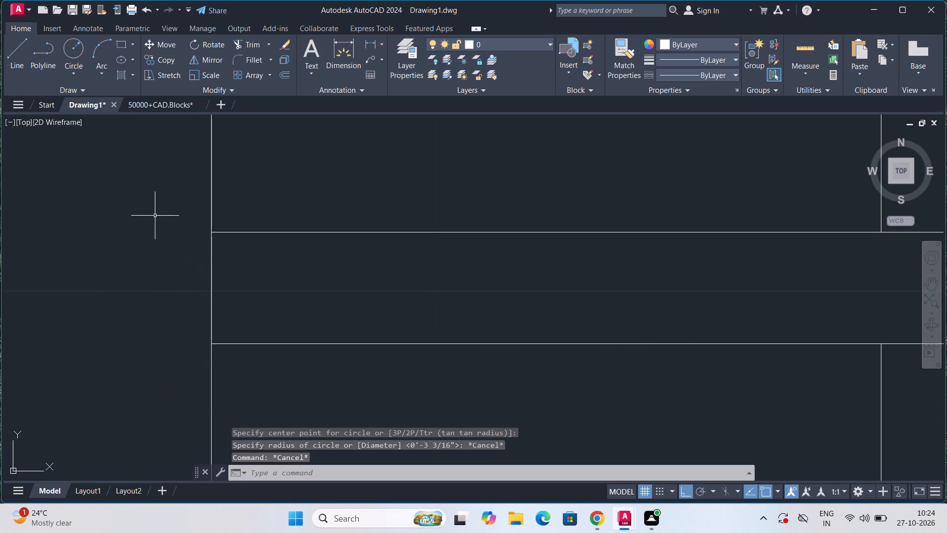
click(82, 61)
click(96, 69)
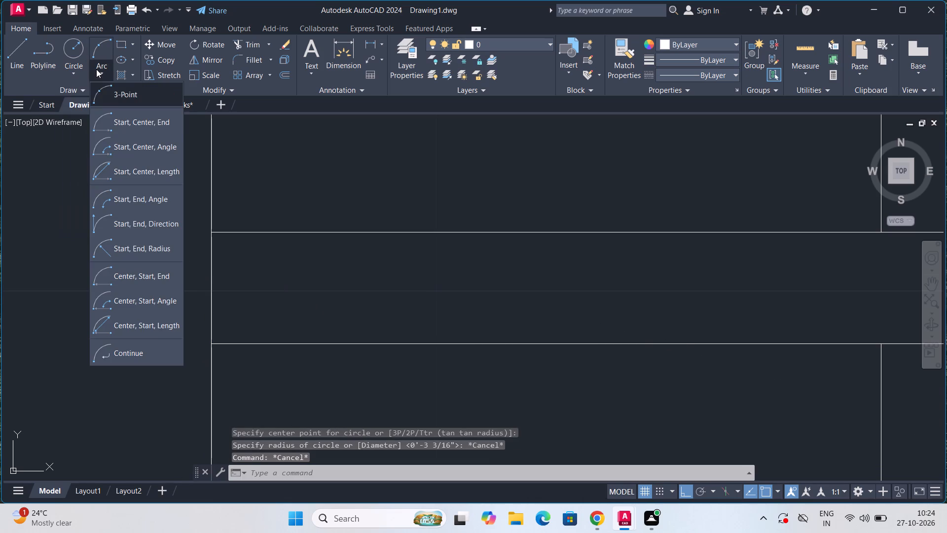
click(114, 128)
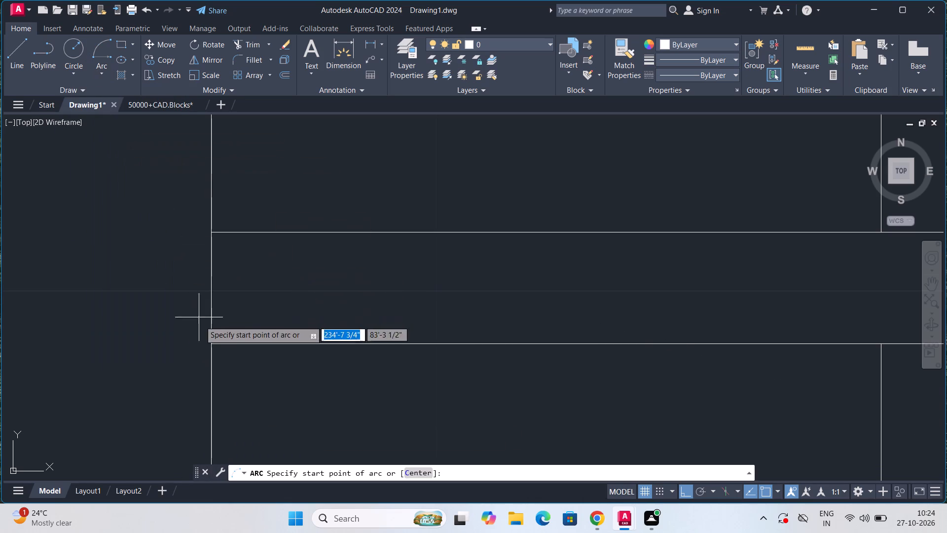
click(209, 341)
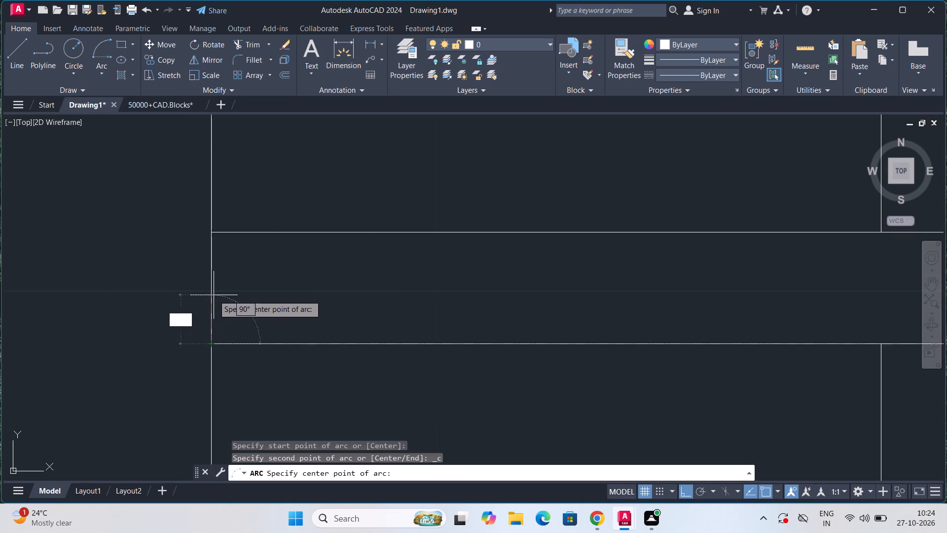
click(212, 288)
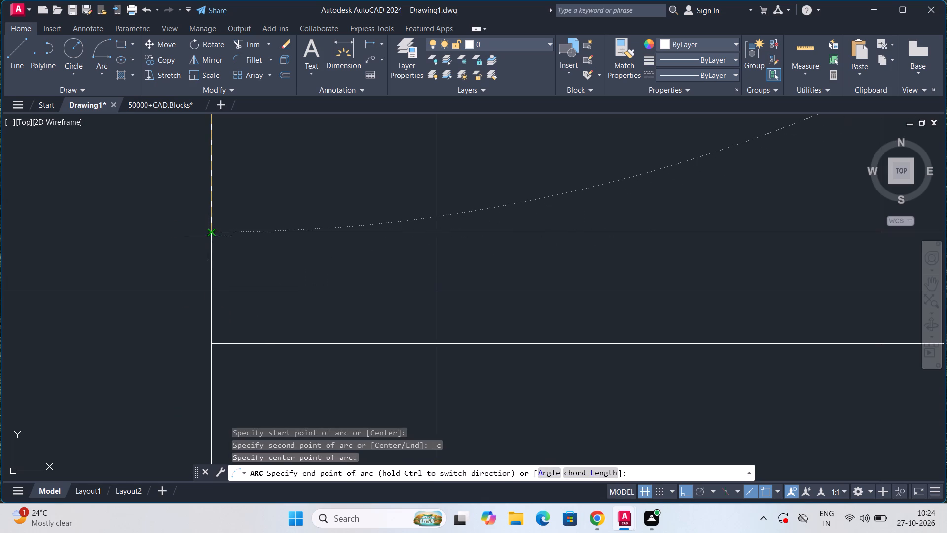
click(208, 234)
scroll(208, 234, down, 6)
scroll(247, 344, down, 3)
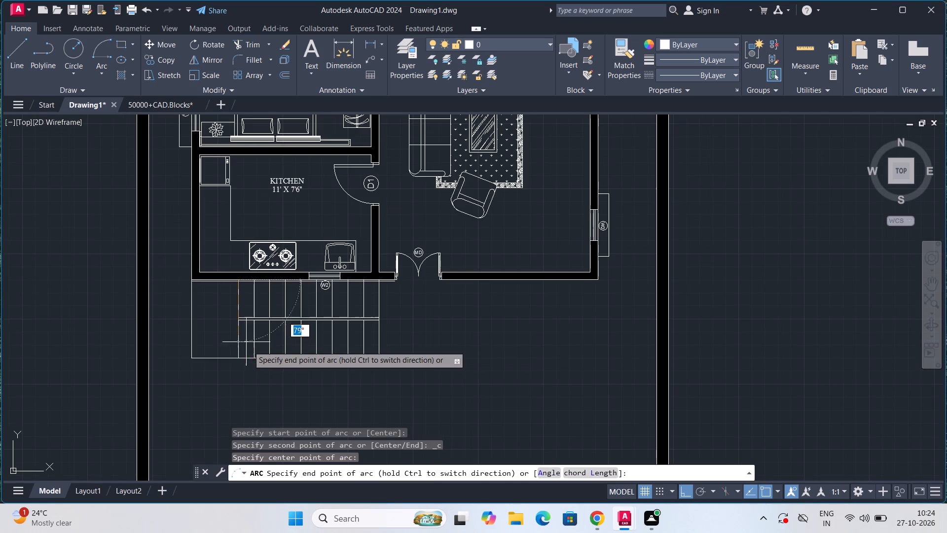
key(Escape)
Trim the westernmost tread line and the easternmost vertical line where they cross the narrow gap between the two horizontal divider lines.
scroll(239, 354, up, 3)
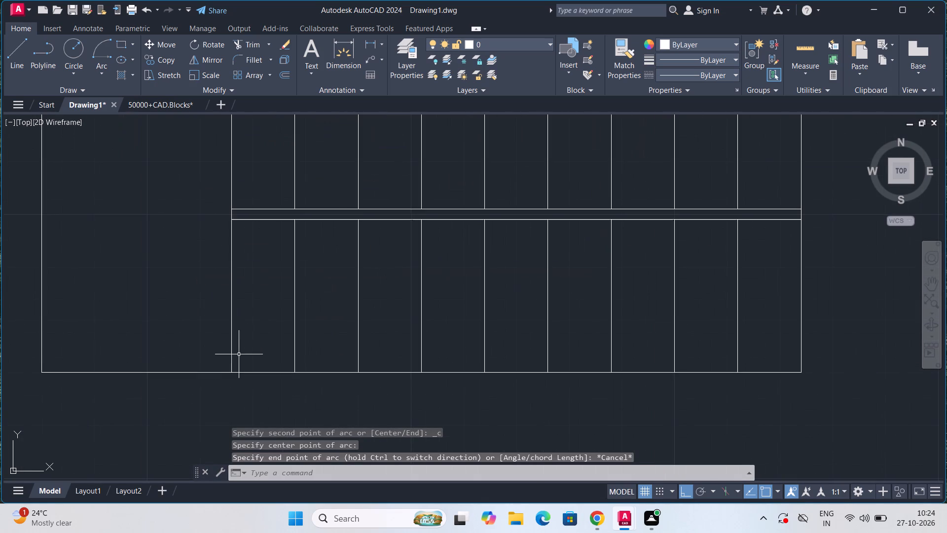
middle_drag(320, 286, 161, 384)
scroll(101, 312, up, 3)
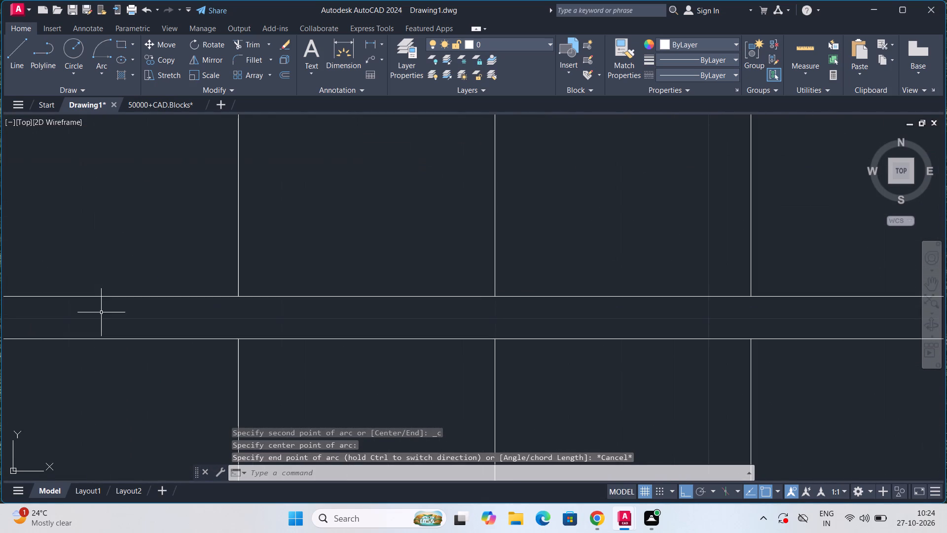
middle_drag(101, 312, 270, 384)
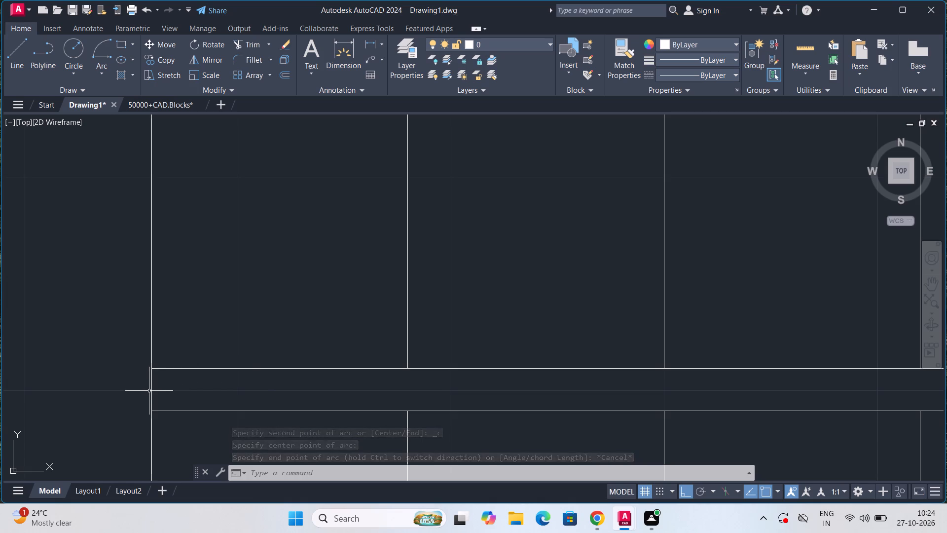
key(Escape)
scroll(149, 389, up, 3)
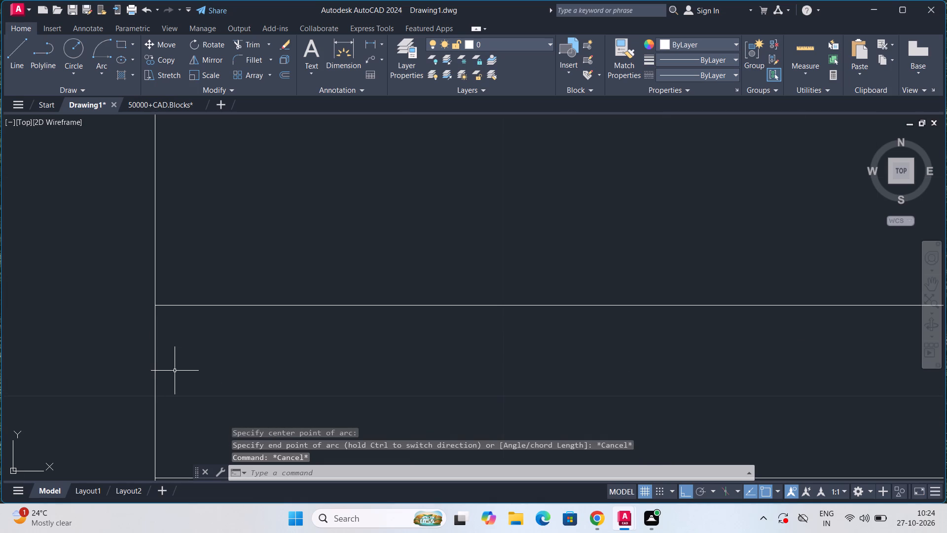
text(TR)
key(Return)
drag(175, 371, 146, 373)
scroll(146, 374, down, 5)
scroll(827, 404, down, 2)
middle_drag(827, 404, 290, 368)
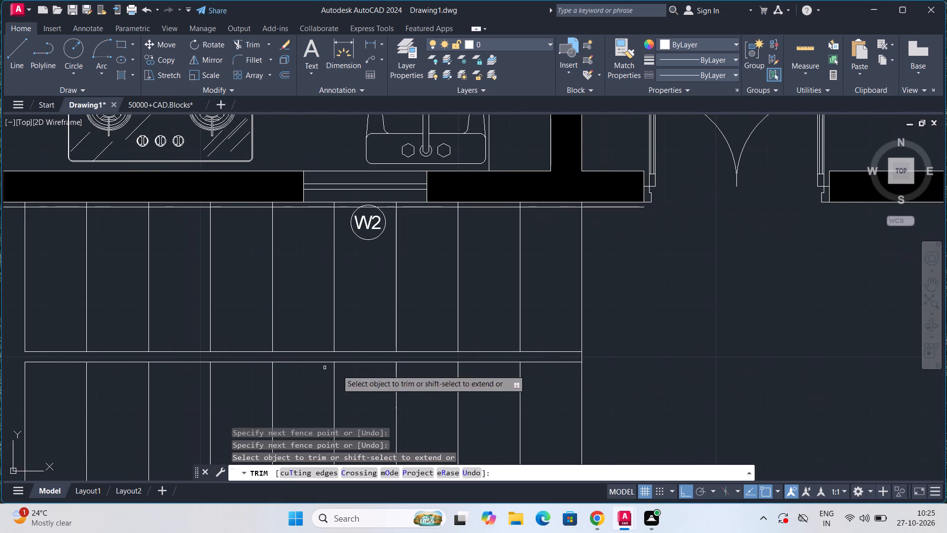
scroll(478, 374, up, 5)
middle_drag(747, 354, 238, 375)
scroll(224, 378, down, 4)
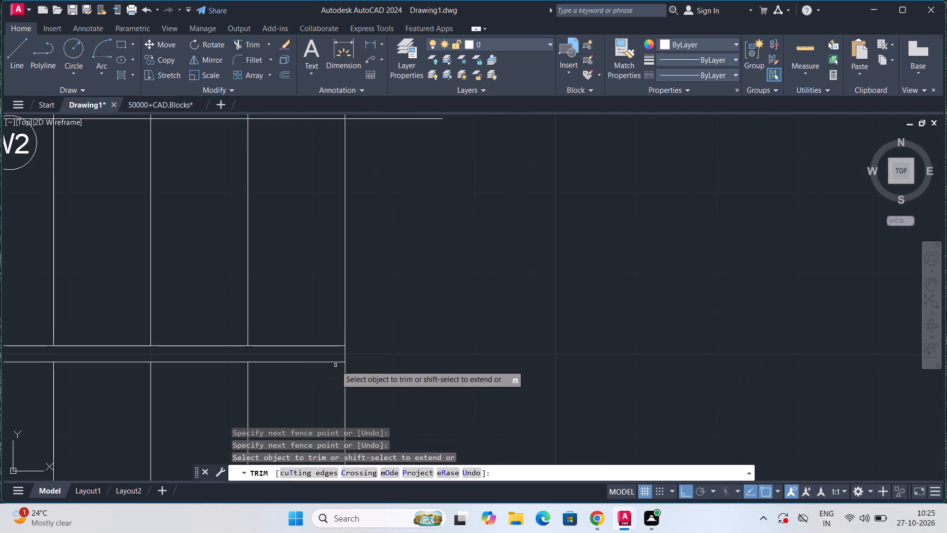
click(345, 356)
key(Escape)
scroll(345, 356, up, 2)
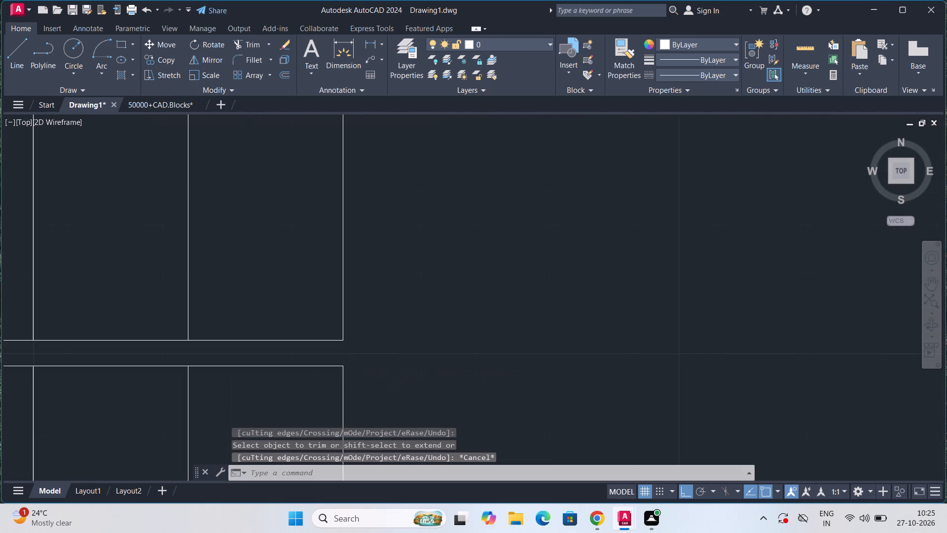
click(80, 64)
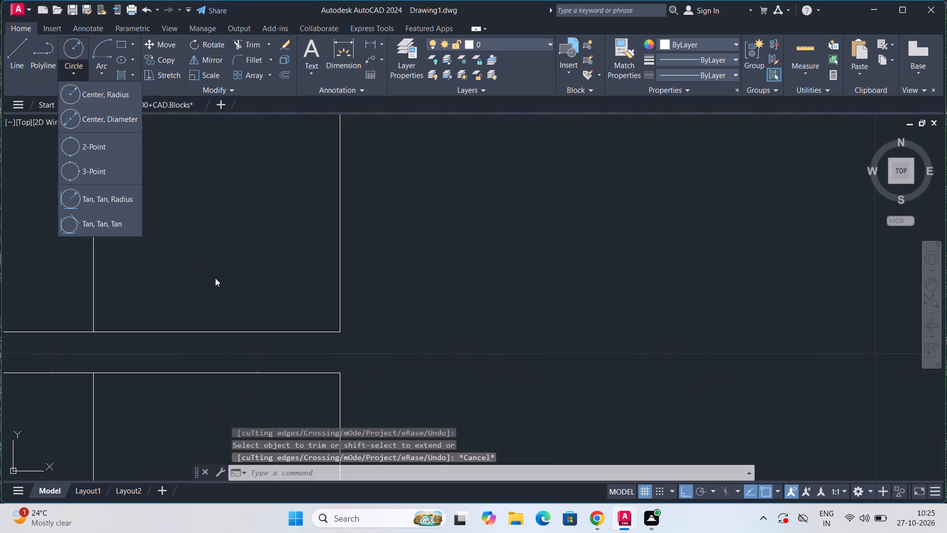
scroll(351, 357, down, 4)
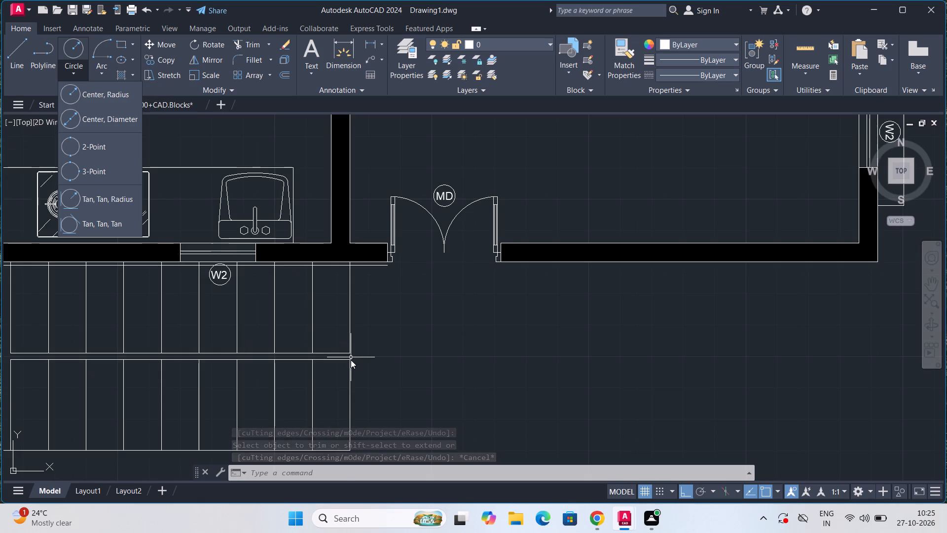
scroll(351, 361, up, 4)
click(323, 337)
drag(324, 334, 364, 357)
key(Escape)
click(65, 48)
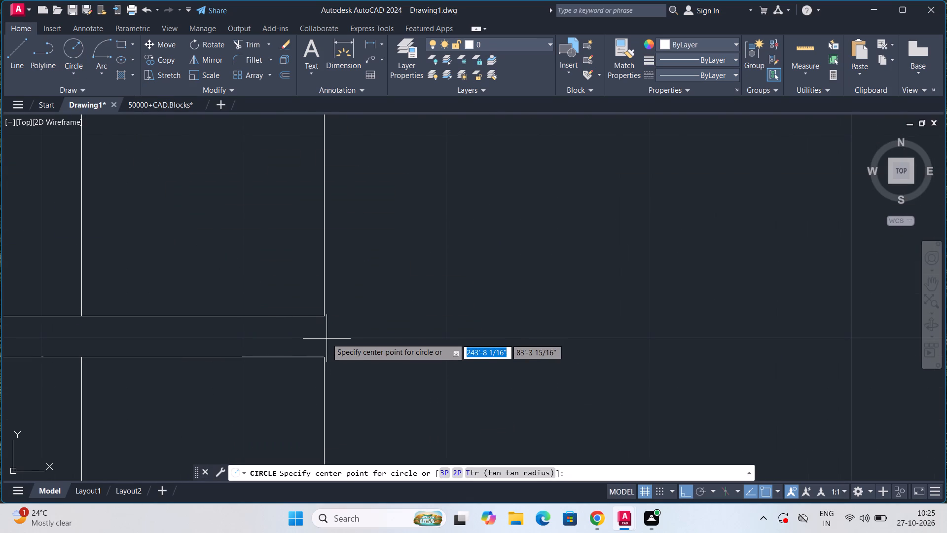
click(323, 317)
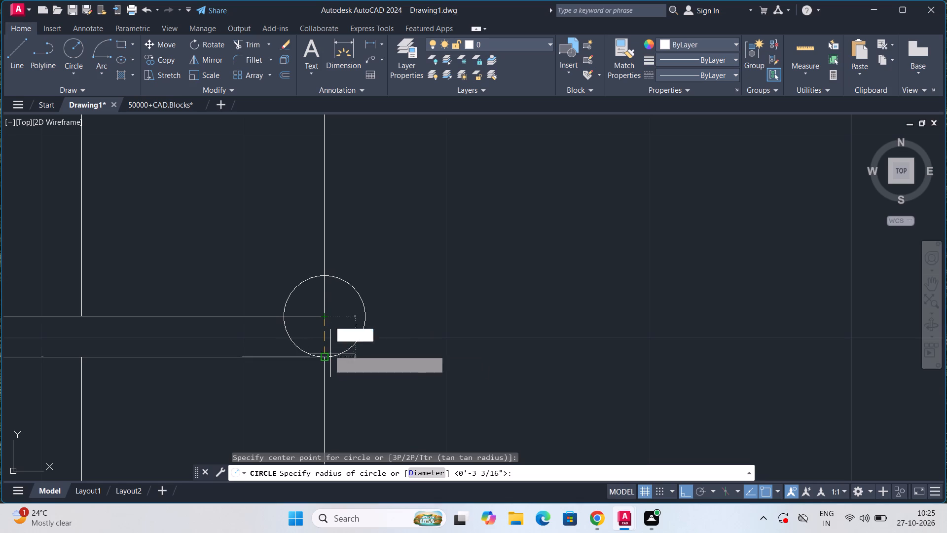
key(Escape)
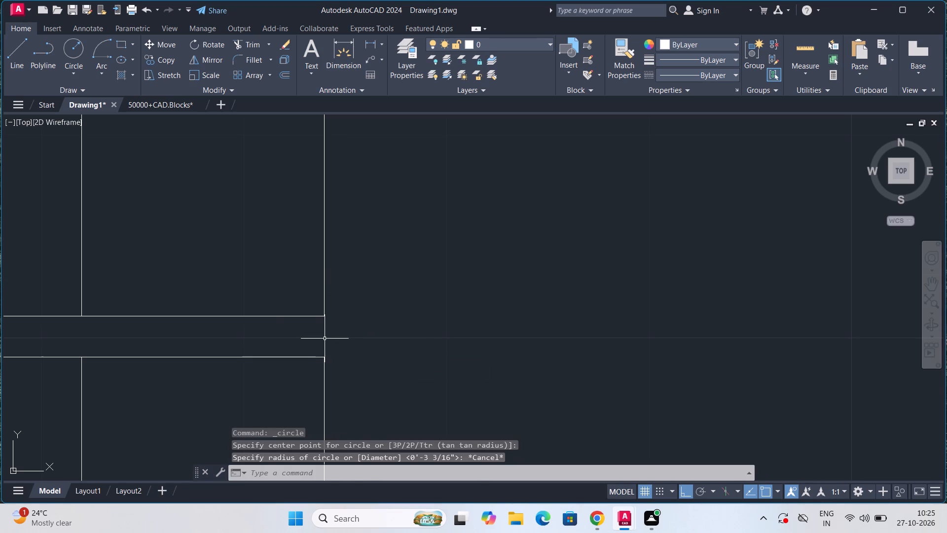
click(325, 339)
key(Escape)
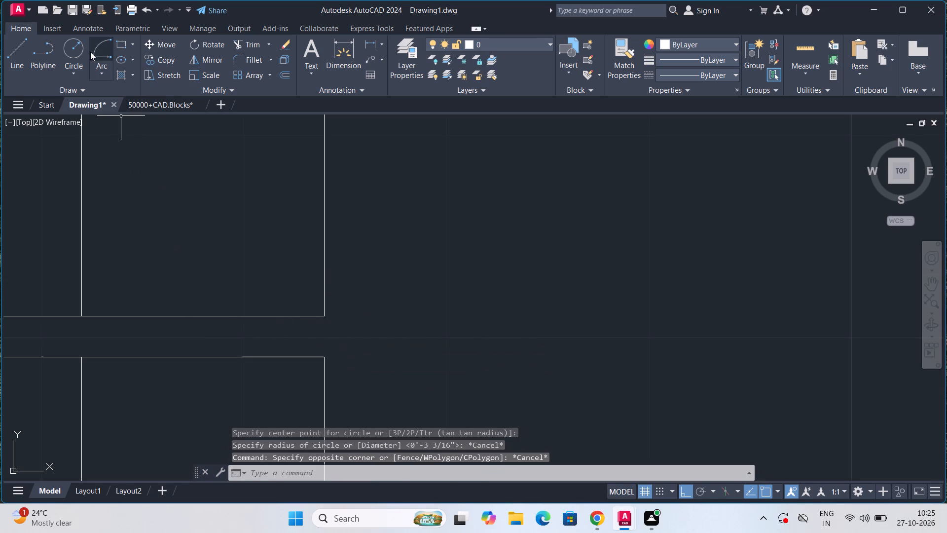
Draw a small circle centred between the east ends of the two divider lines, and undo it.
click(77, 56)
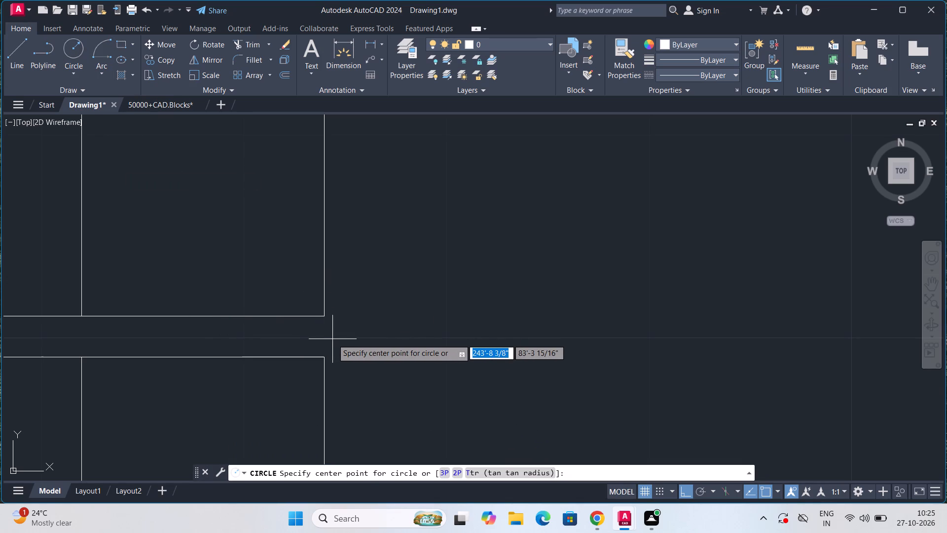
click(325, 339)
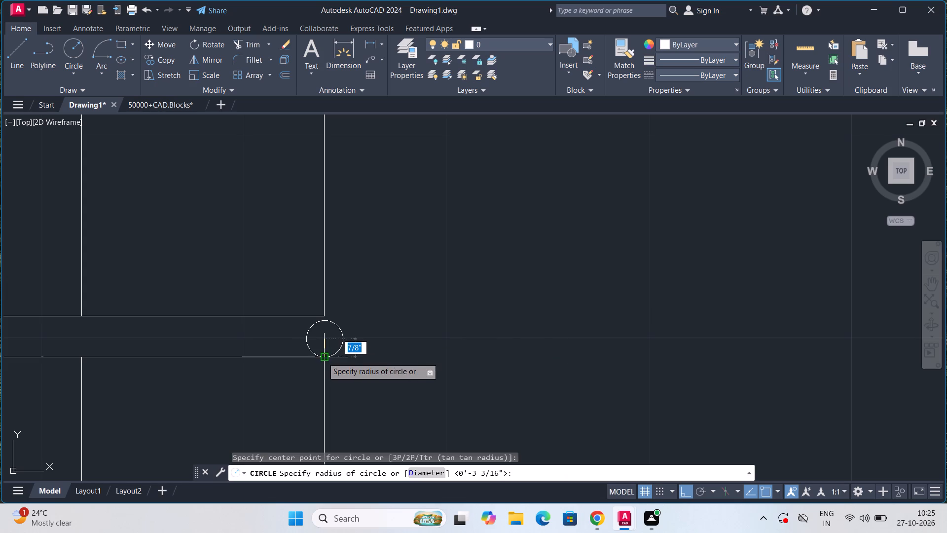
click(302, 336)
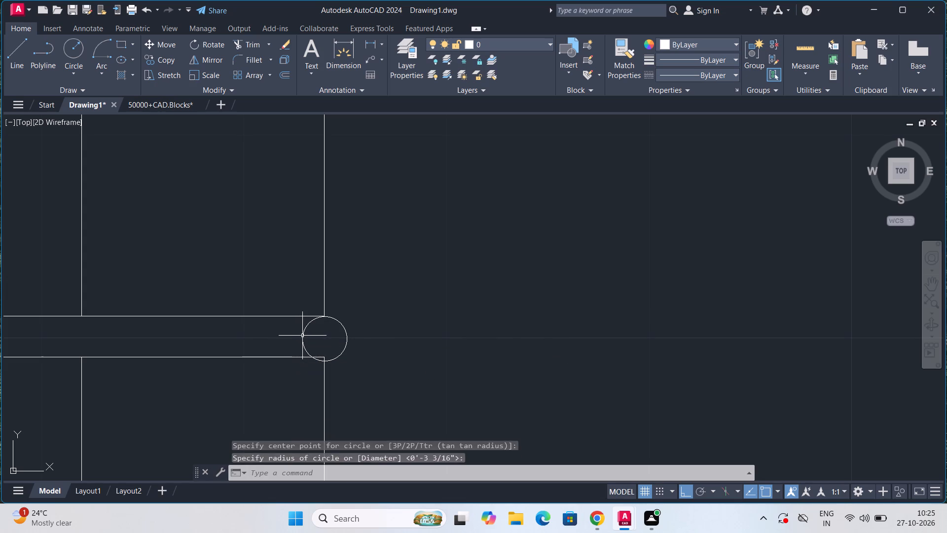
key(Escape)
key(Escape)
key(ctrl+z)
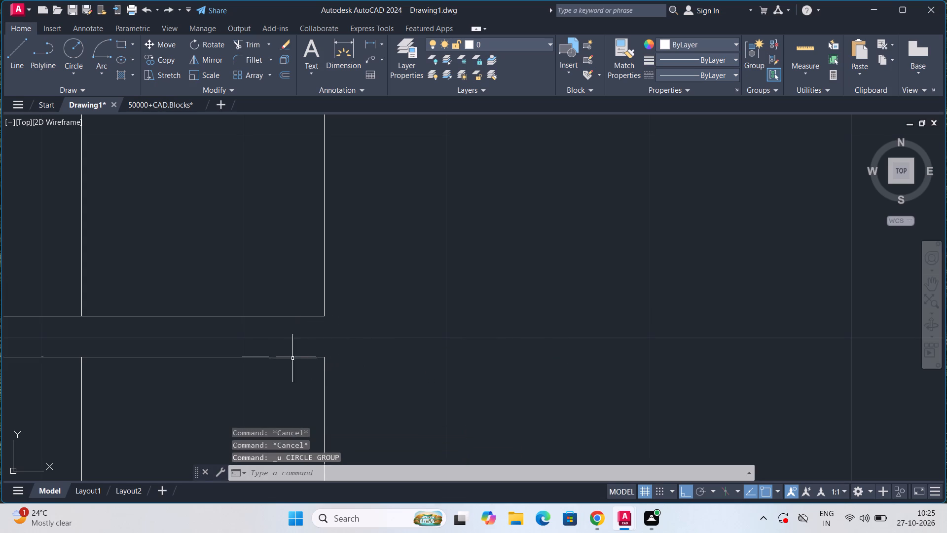
Draw a circle of about 1" radius centred in the gap between the east ends of the two divider lines.
click(71, 56)
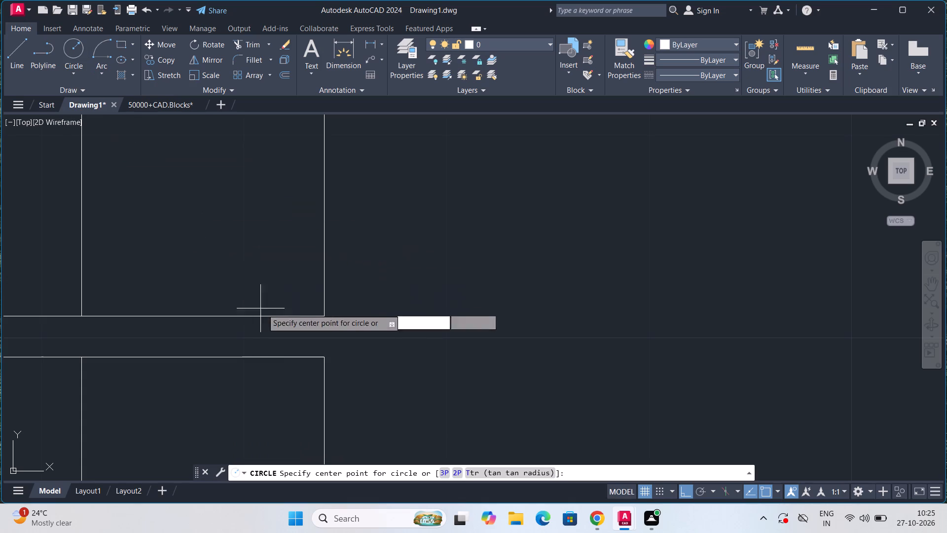
click(323, 335)
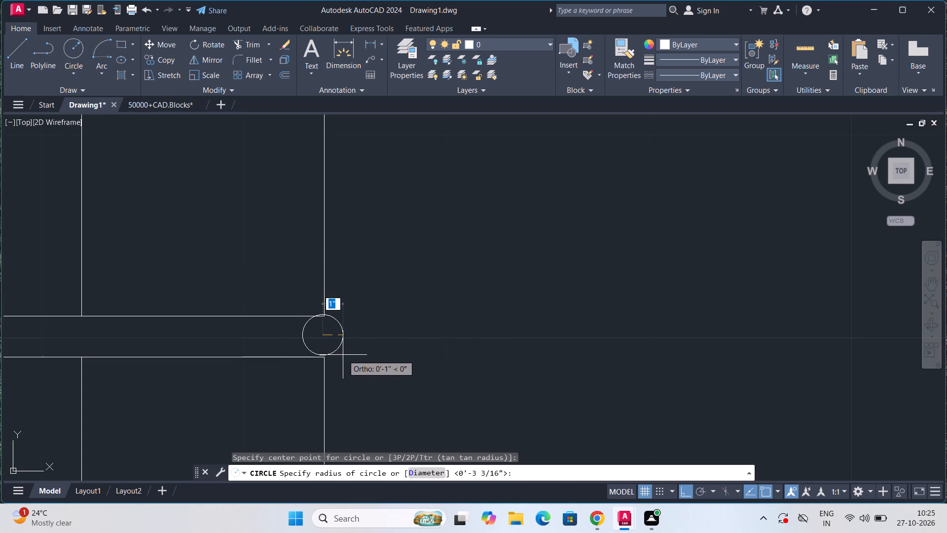
click(343, 355)
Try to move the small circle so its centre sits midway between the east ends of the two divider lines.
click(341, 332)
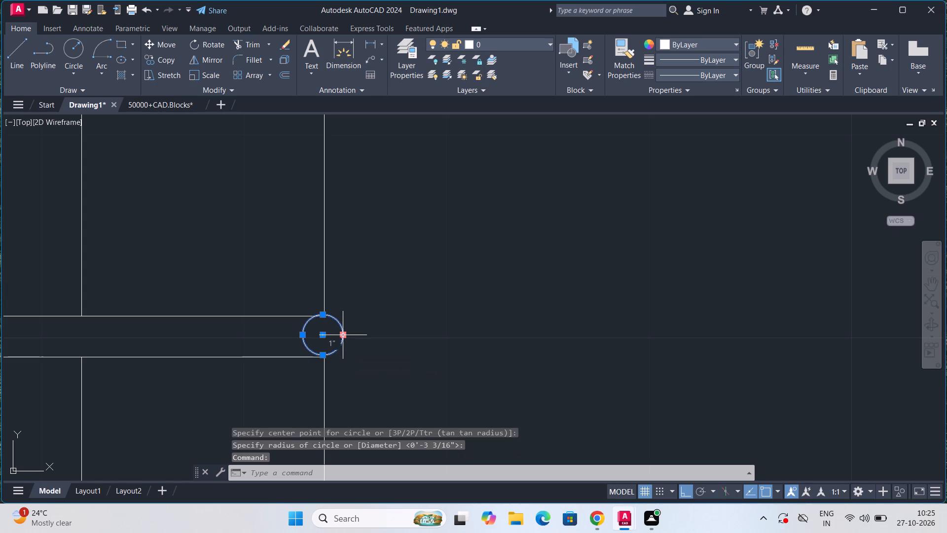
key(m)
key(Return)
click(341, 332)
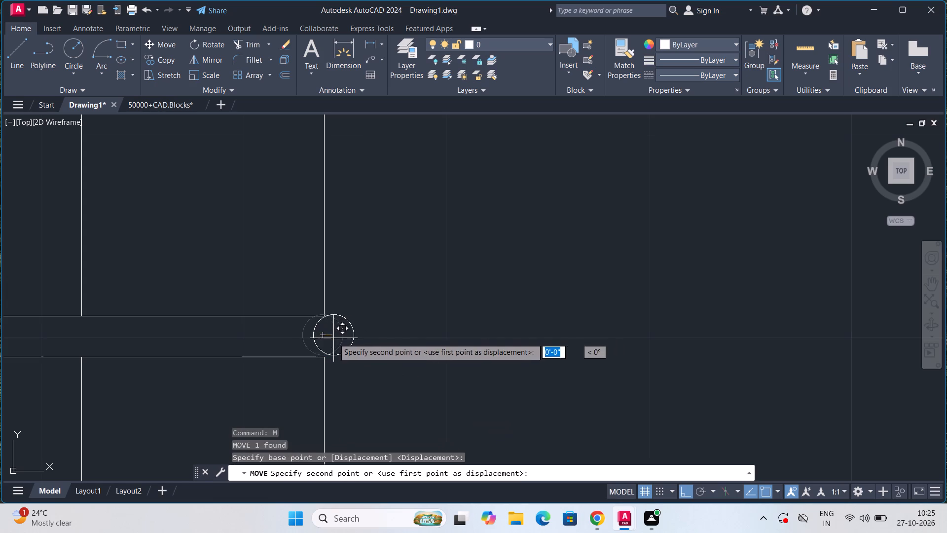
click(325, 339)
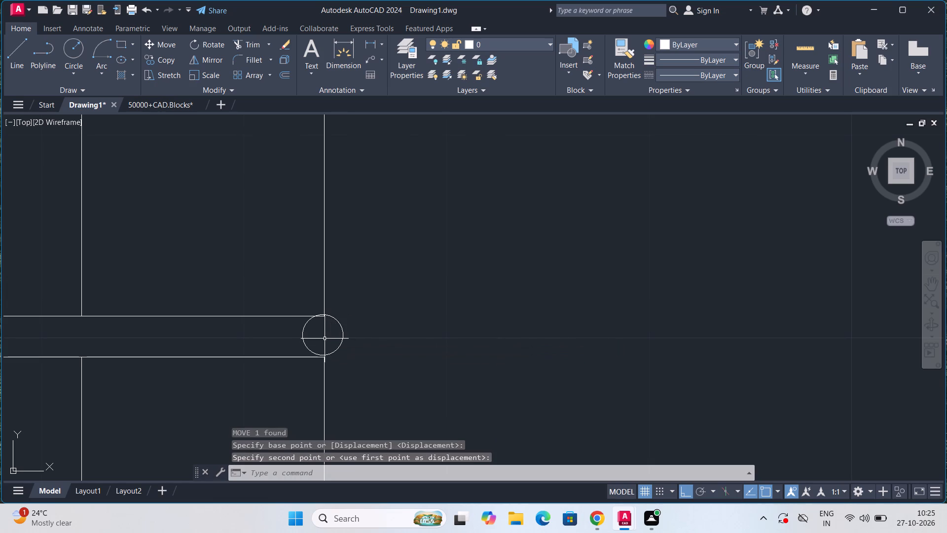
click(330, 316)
Erase the small circle at the east ends of the two divider lines.
key(Delete)
Turn off object snap for free placement at the west ends of the two divider lines.
middle_drag(284, 311, 718, 374)
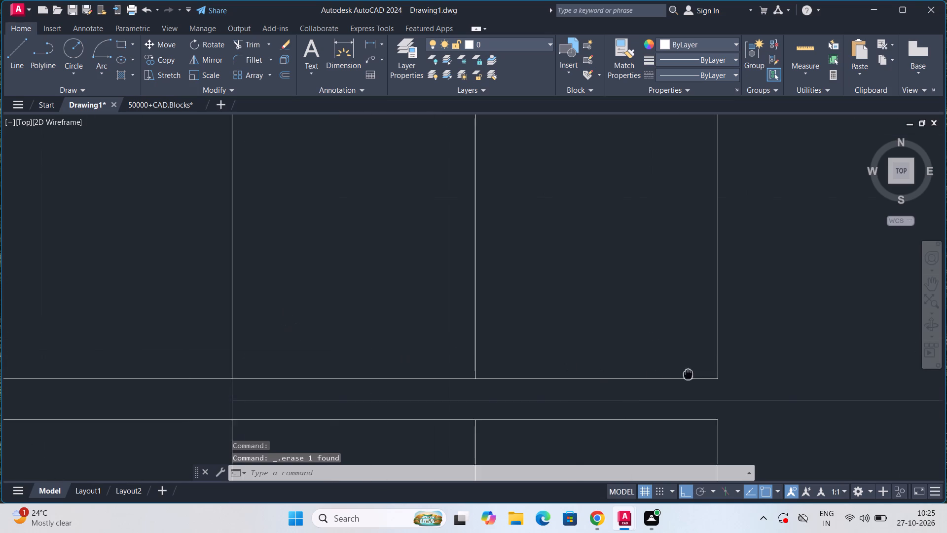
middle_drag(718, 374, 727, 371)
scroll(290, 335, down, 4)
middle_drag(168, 345, 561, 369)
scroll(482, 369, up, 4)
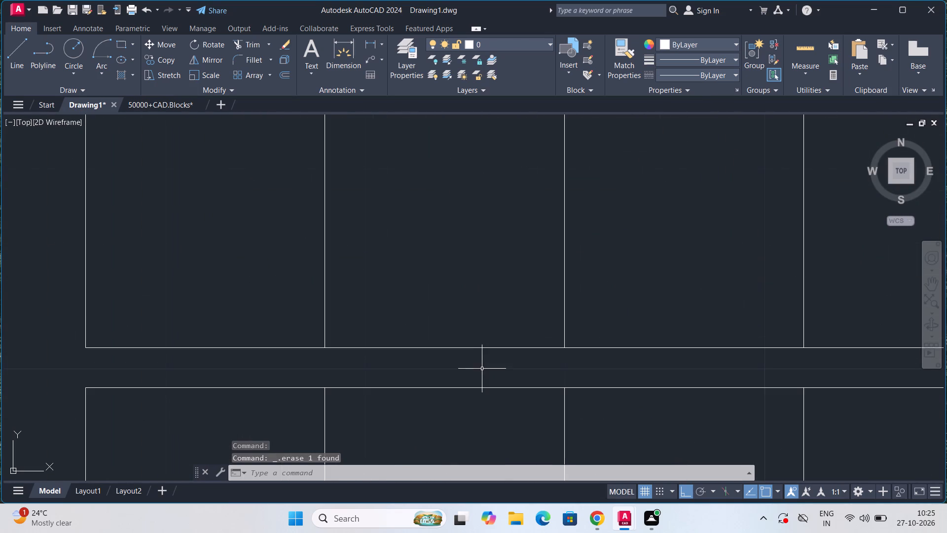
middle_drag(478, 361, 577, 295)
click(75, 45)
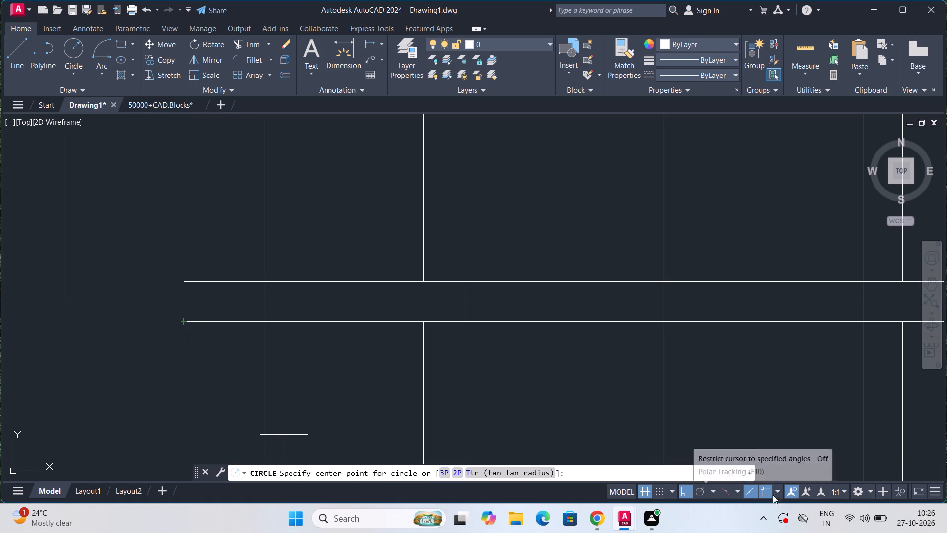
click(795, 493)
click(795, 493)
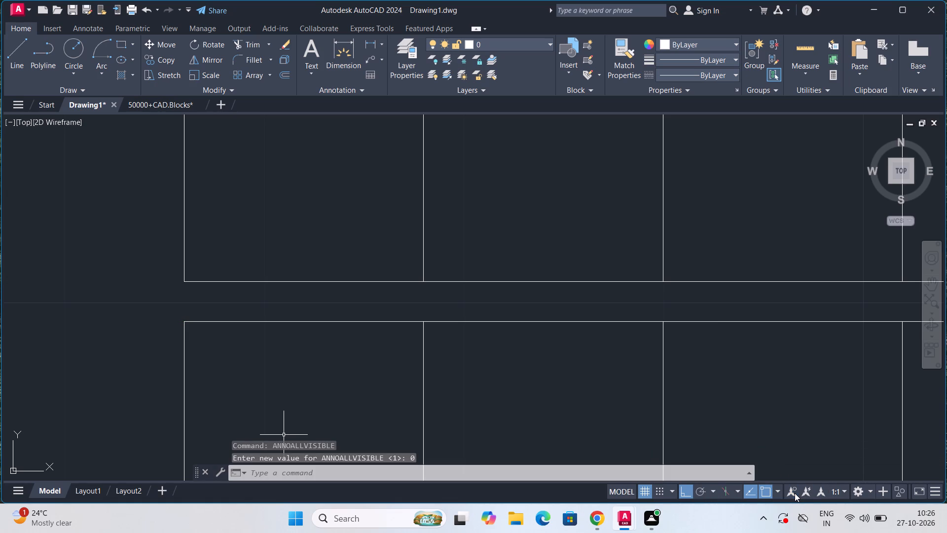
click(764, 491)
click(764, 491)
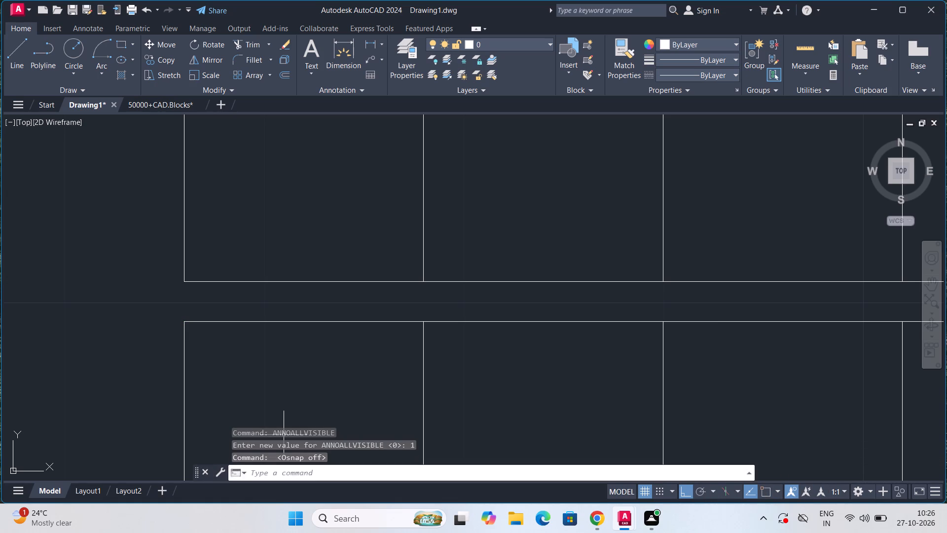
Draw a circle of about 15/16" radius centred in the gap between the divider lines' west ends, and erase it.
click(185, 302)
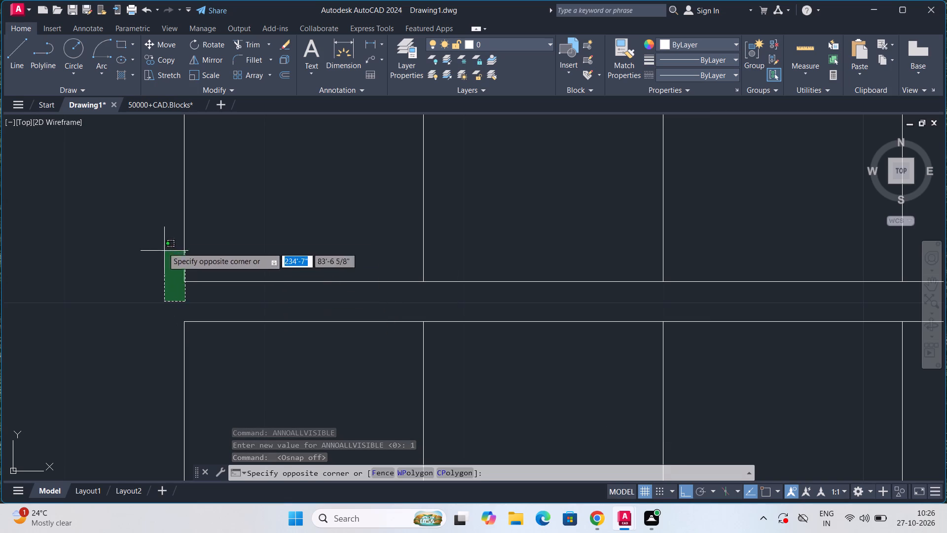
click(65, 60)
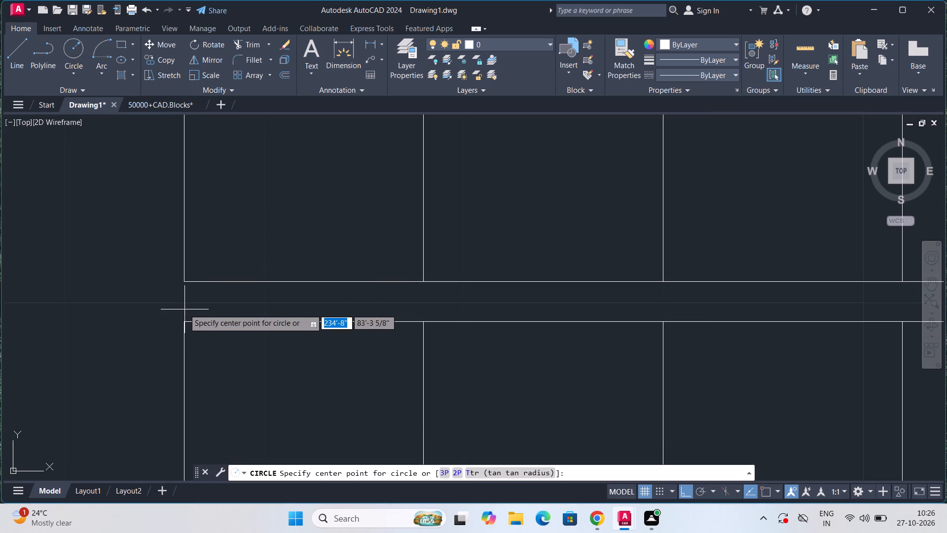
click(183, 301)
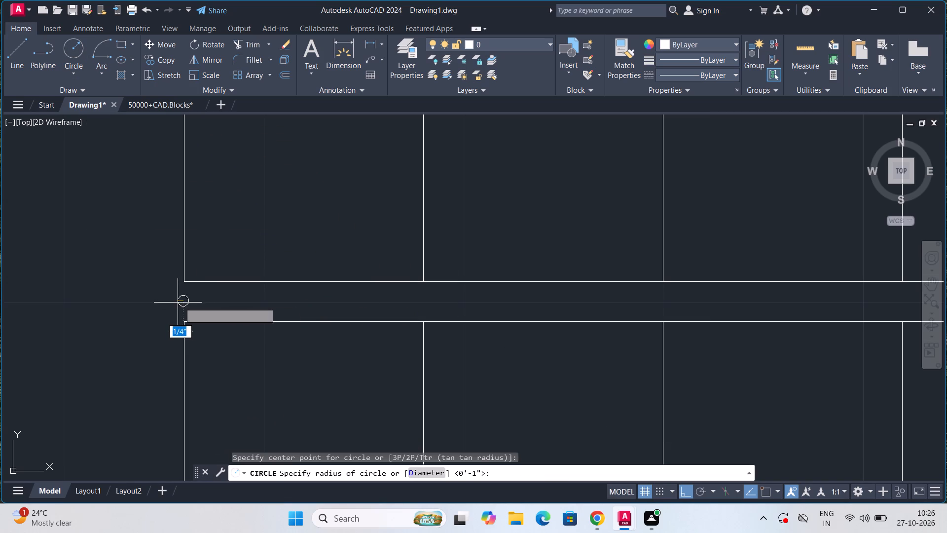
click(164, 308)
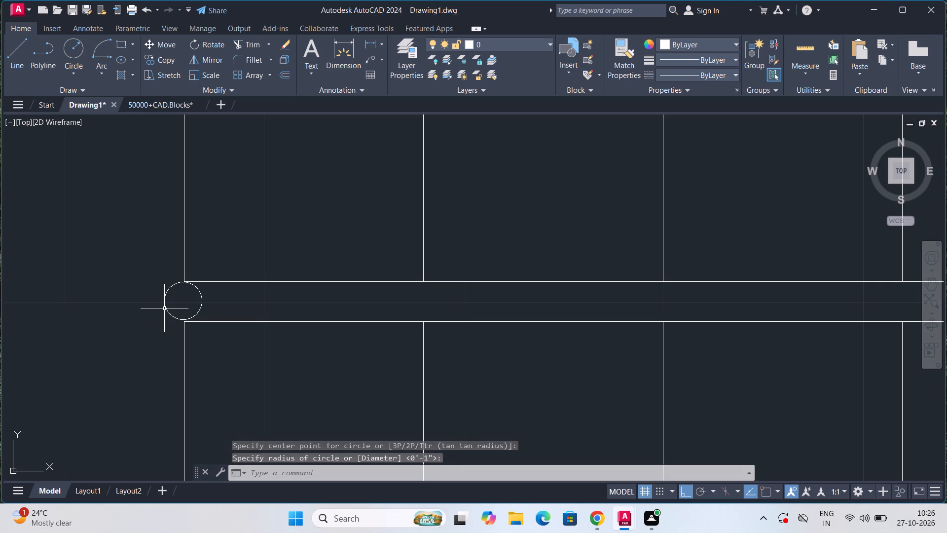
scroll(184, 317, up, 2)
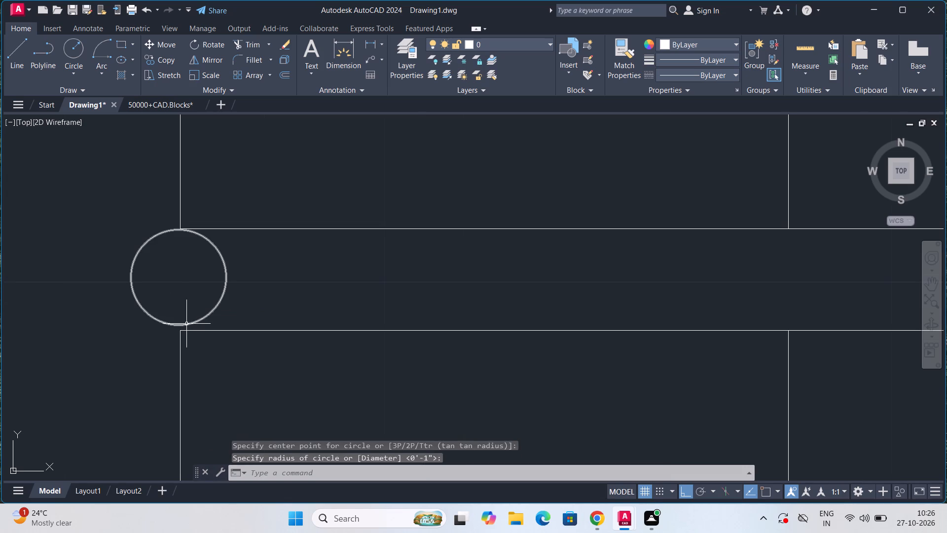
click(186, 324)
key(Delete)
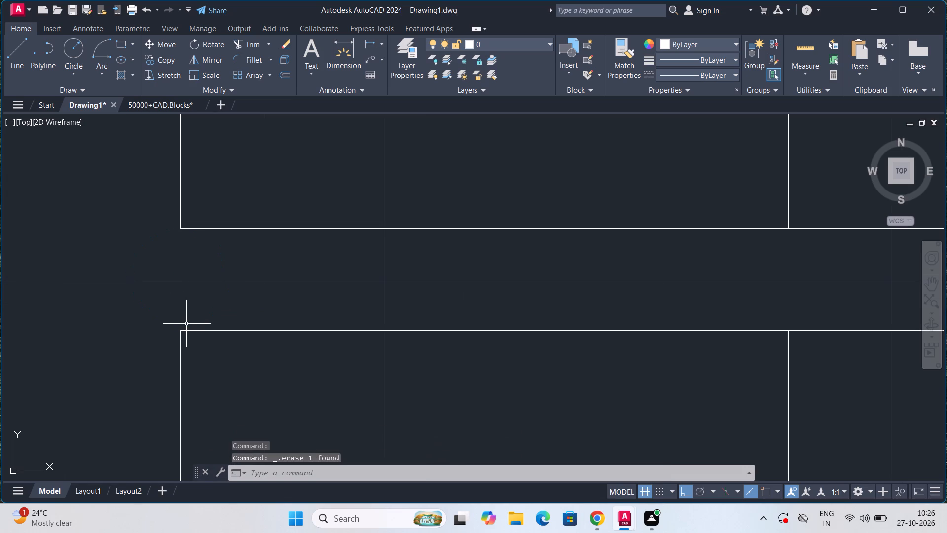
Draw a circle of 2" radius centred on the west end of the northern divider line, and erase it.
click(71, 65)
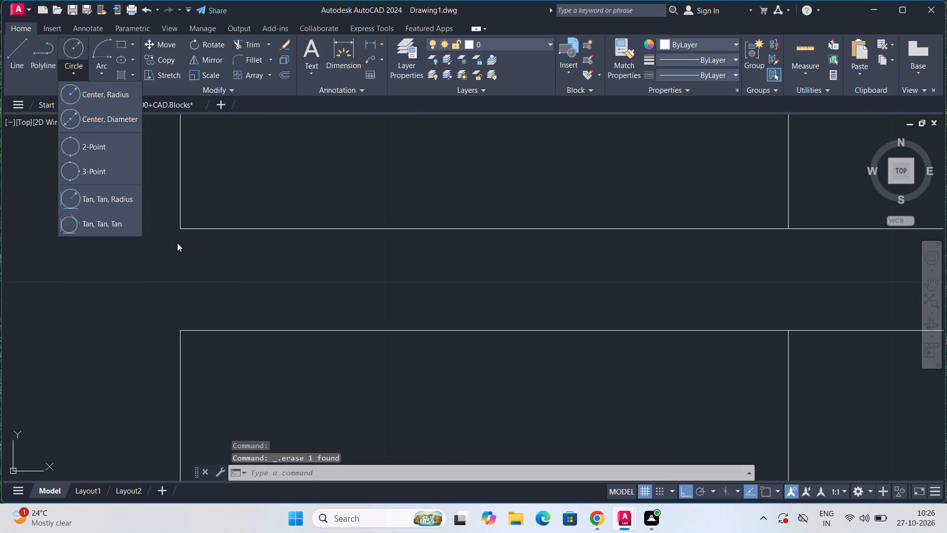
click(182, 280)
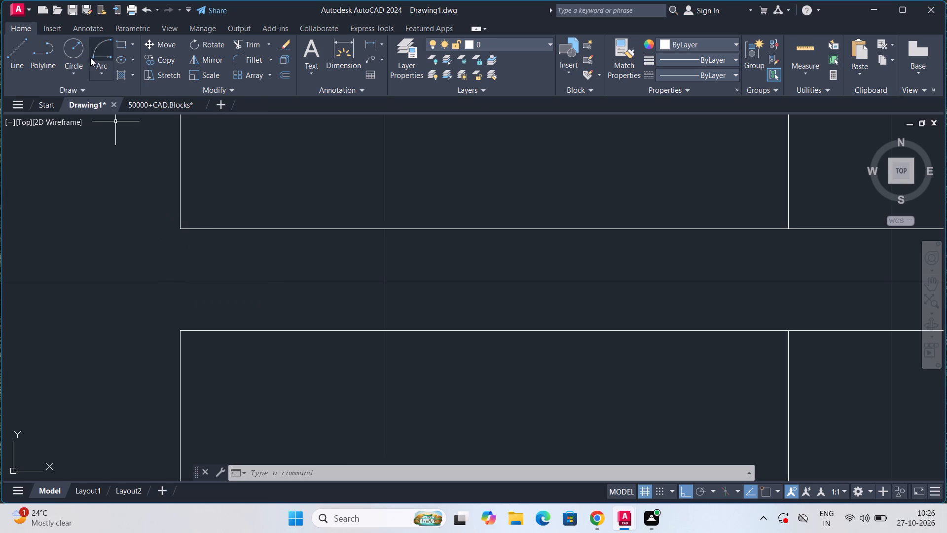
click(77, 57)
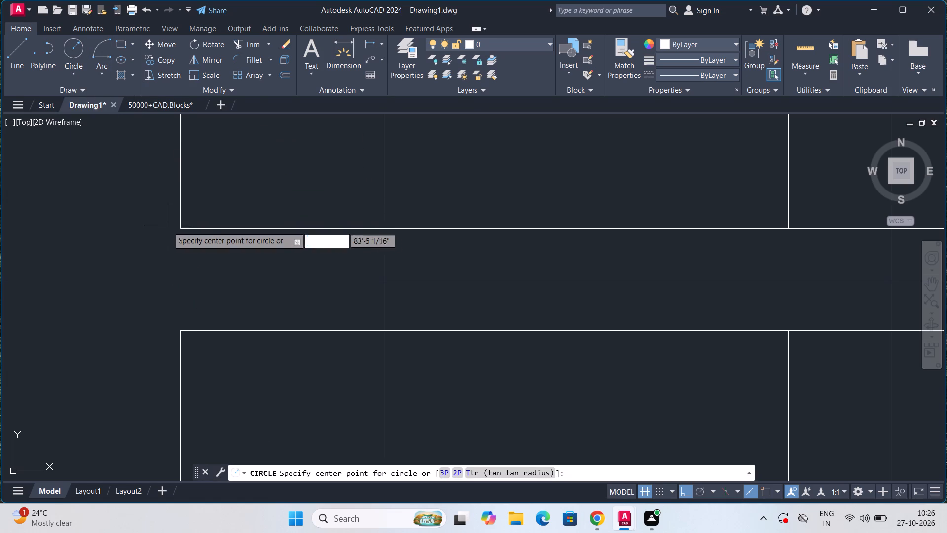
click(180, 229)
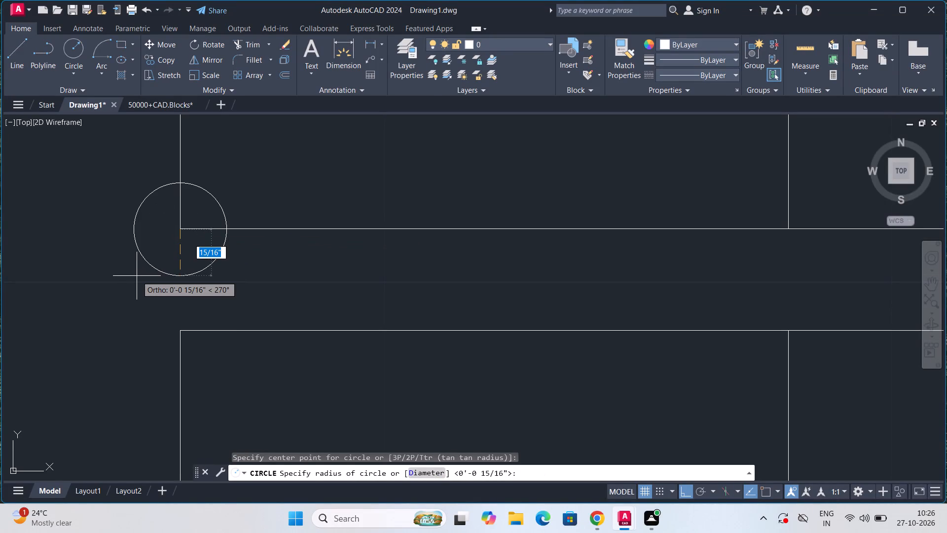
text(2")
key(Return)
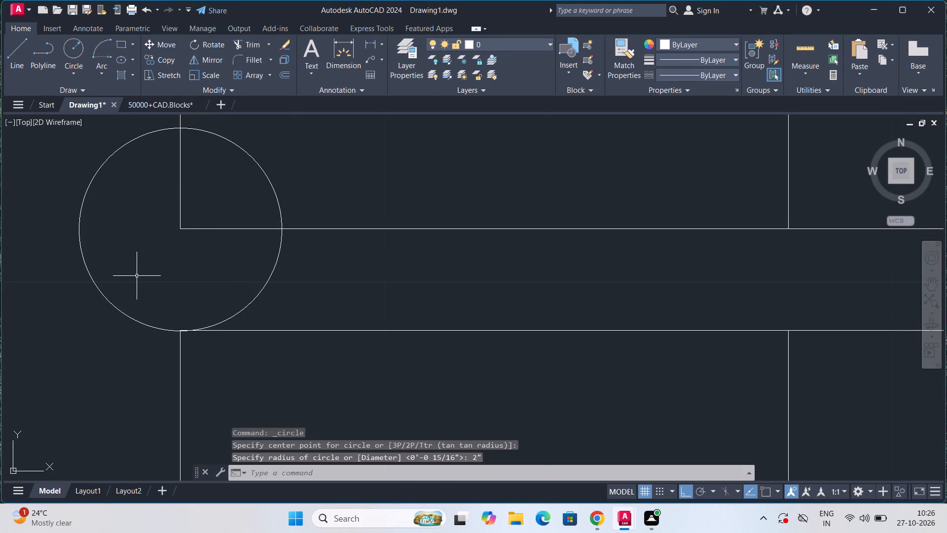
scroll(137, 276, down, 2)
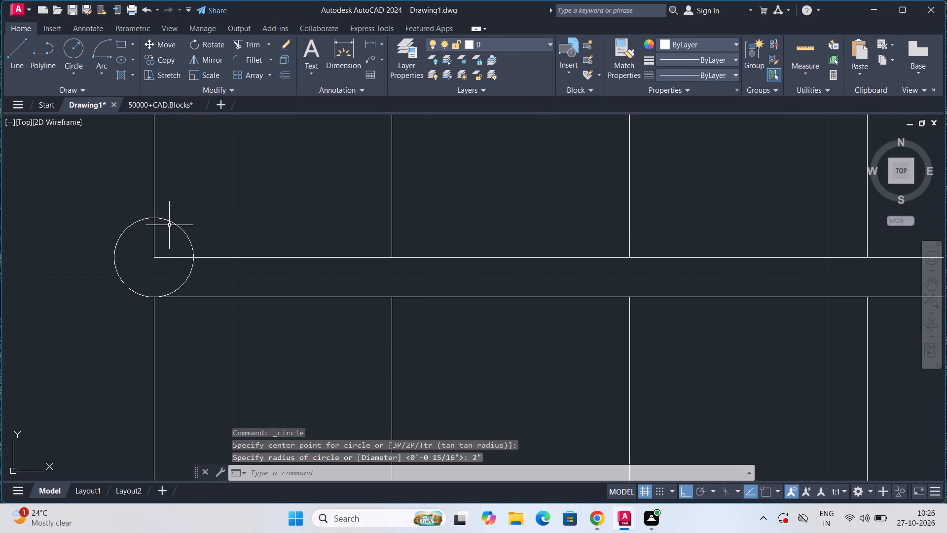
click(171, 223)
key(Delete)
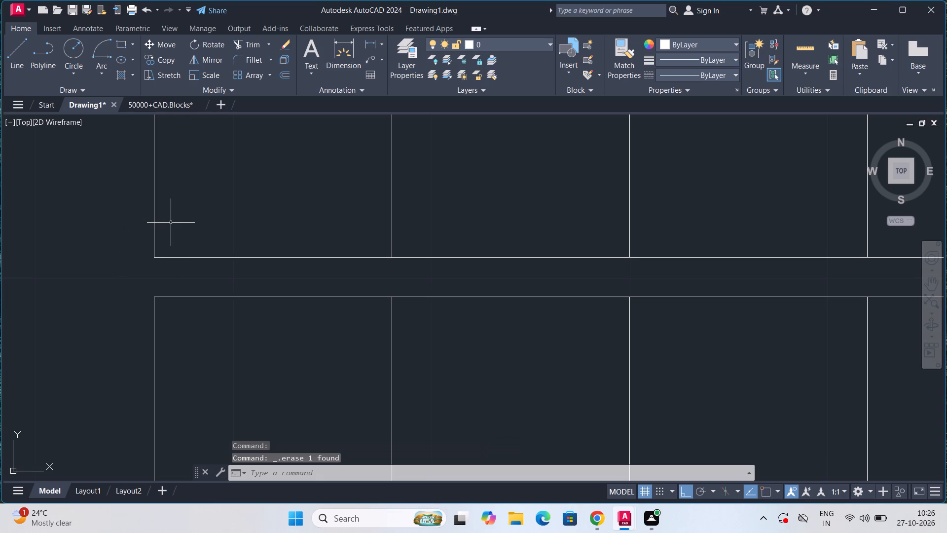
Draw a U-shaped stair path line about 11'-7" west through the southern flight, north across the landing, and east into the northern flight.
scroll(171, 222, down, 7)
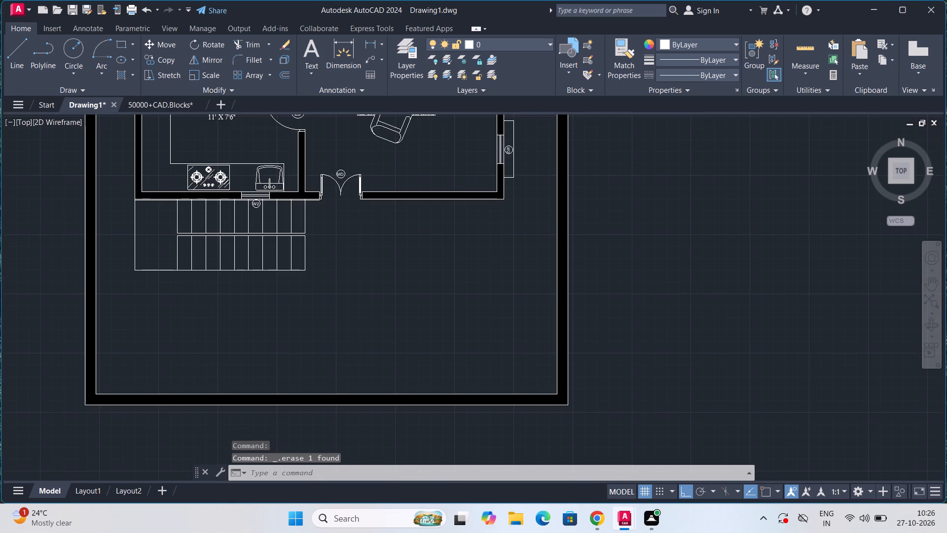
scroll(189, 254, down, 1)
middle_drag(210, 289, 214, 389)
scroll(216, 333, up, 1)
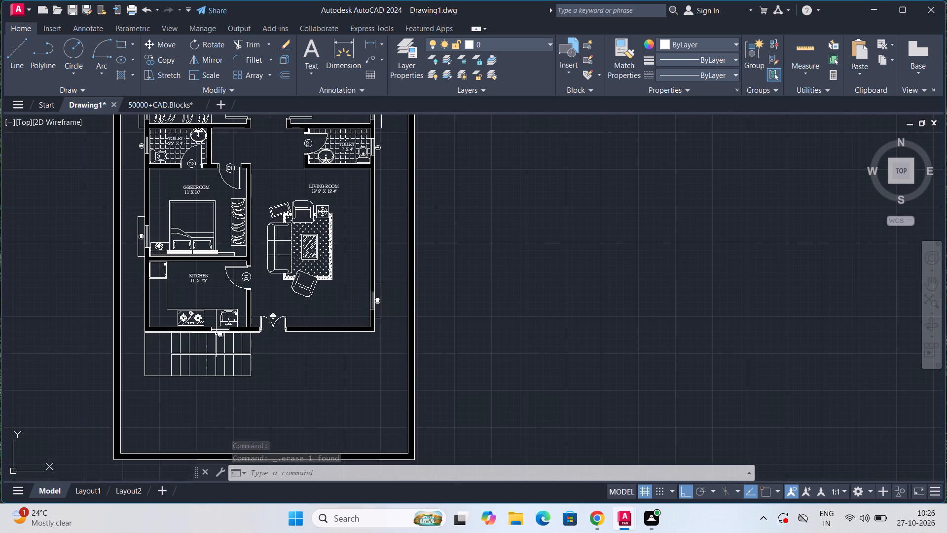
middle_drag(216, 361, 246, 323)
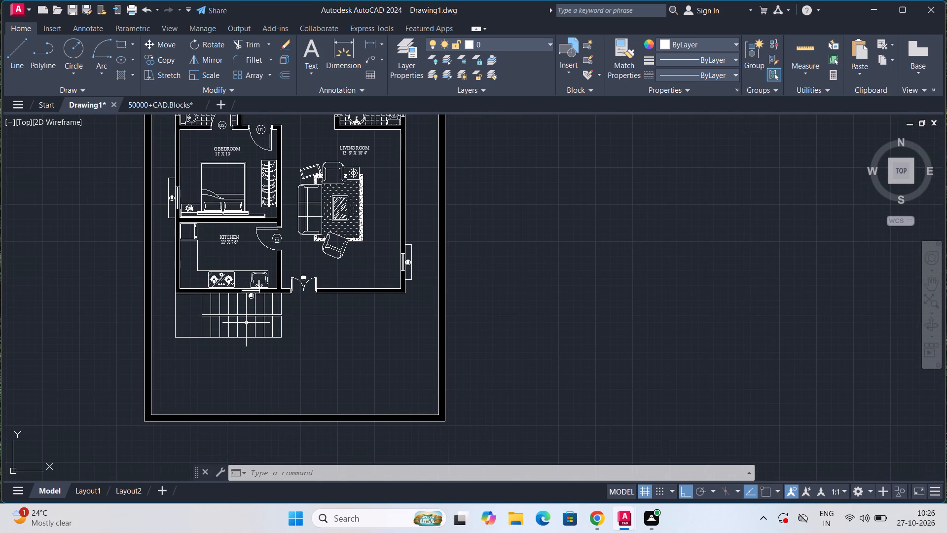
scroll(246, 323, up, 3)
scroll(246, 323, down, 1)
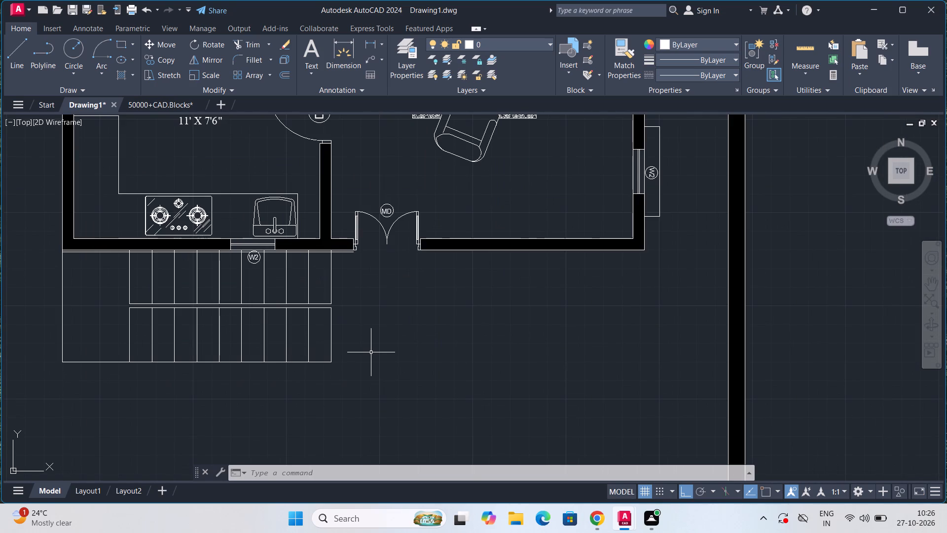
key(l)
key(Return)
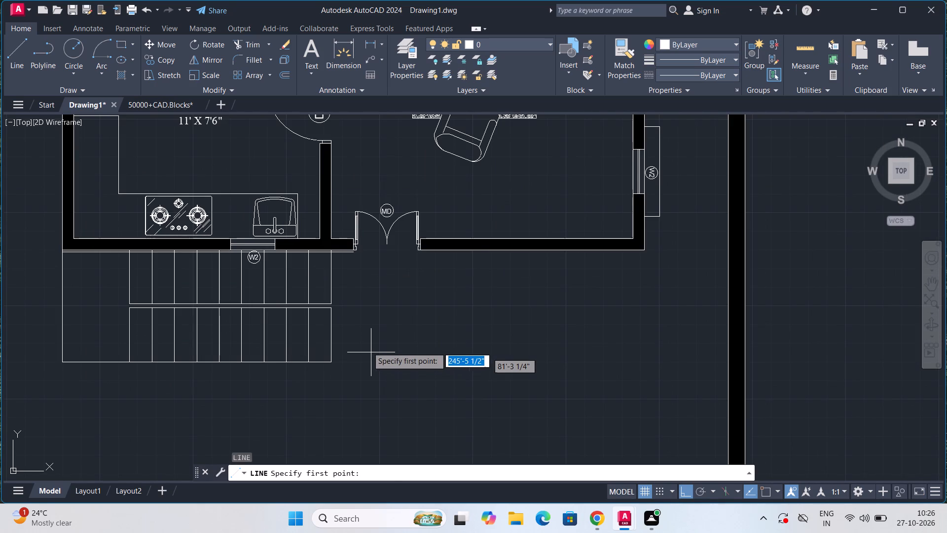
click(348, 333)
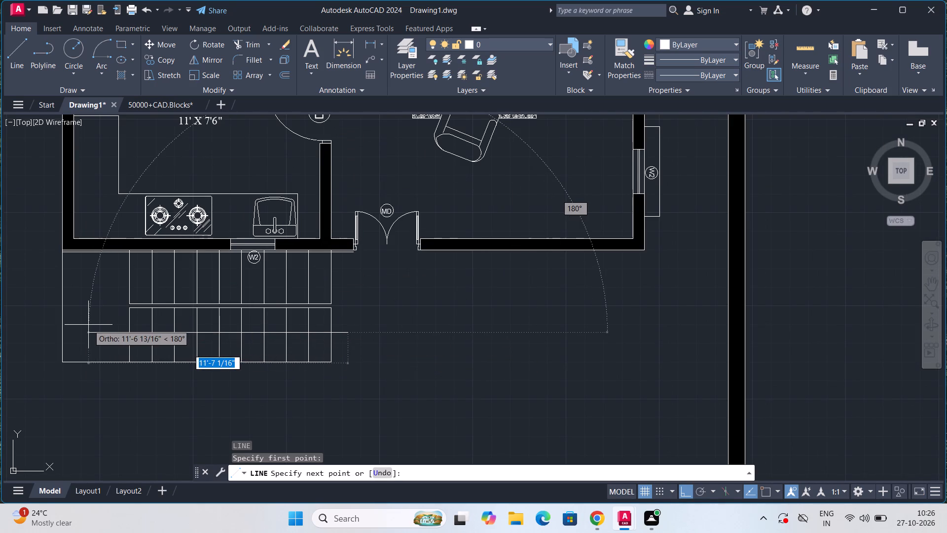
click(88, 325)
click(89, 289)
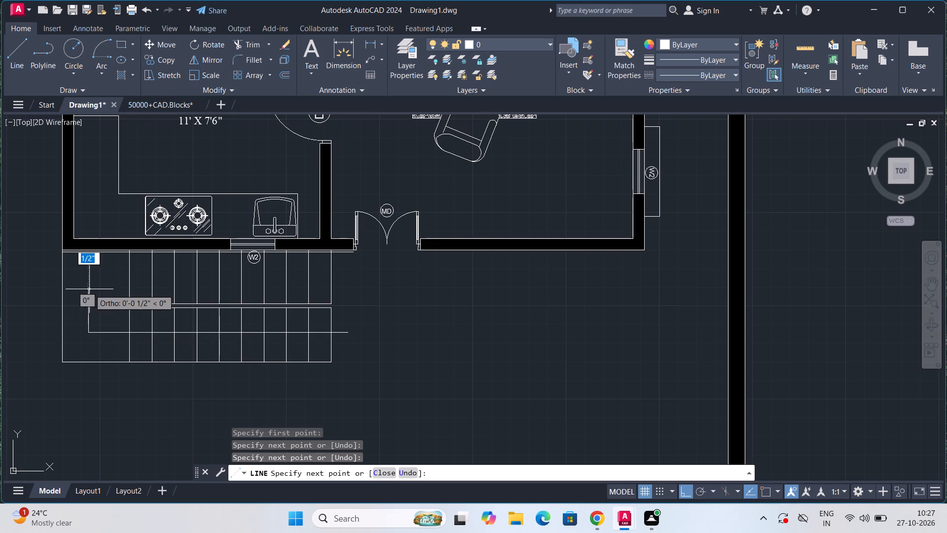
click(163, 288)
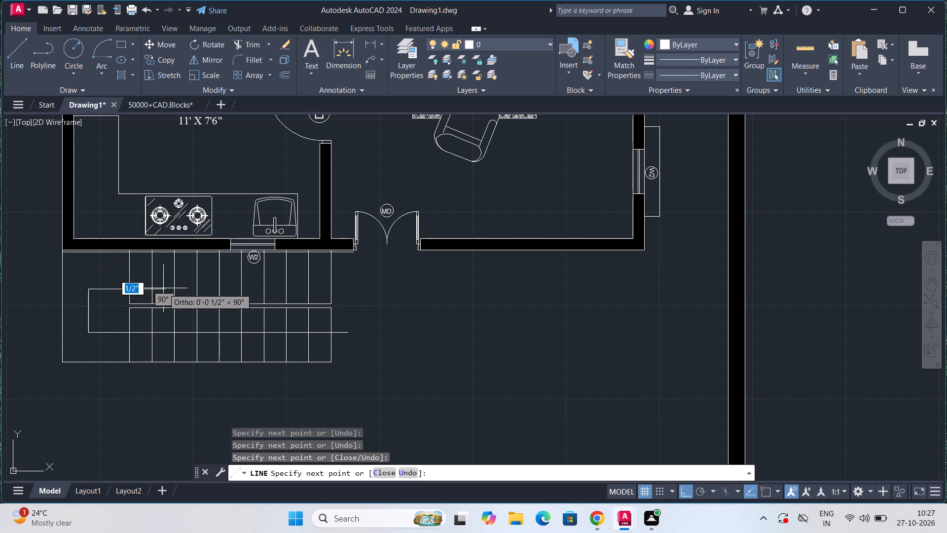
key(Escape)
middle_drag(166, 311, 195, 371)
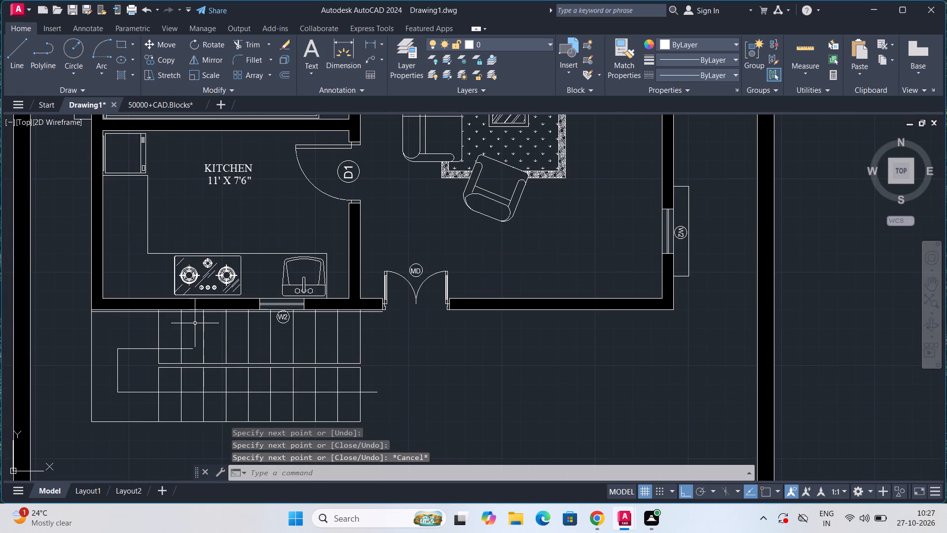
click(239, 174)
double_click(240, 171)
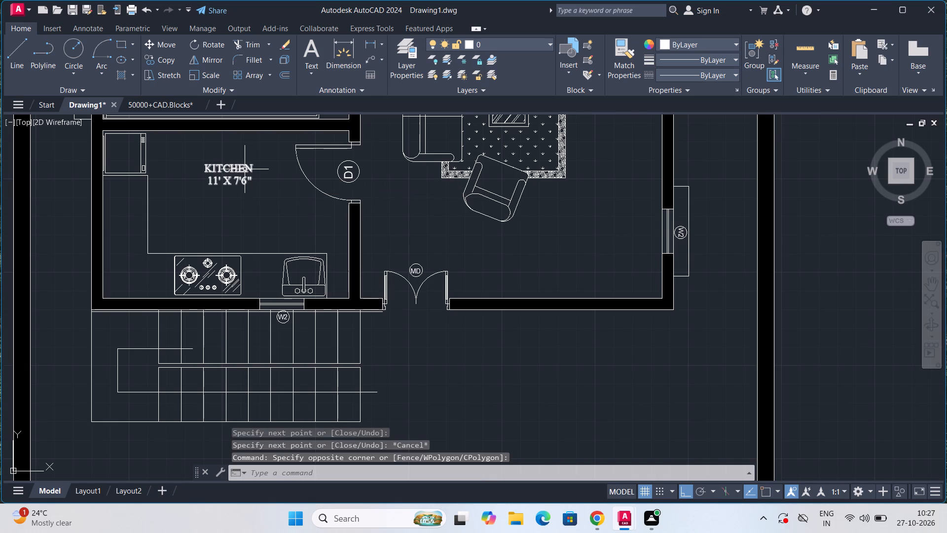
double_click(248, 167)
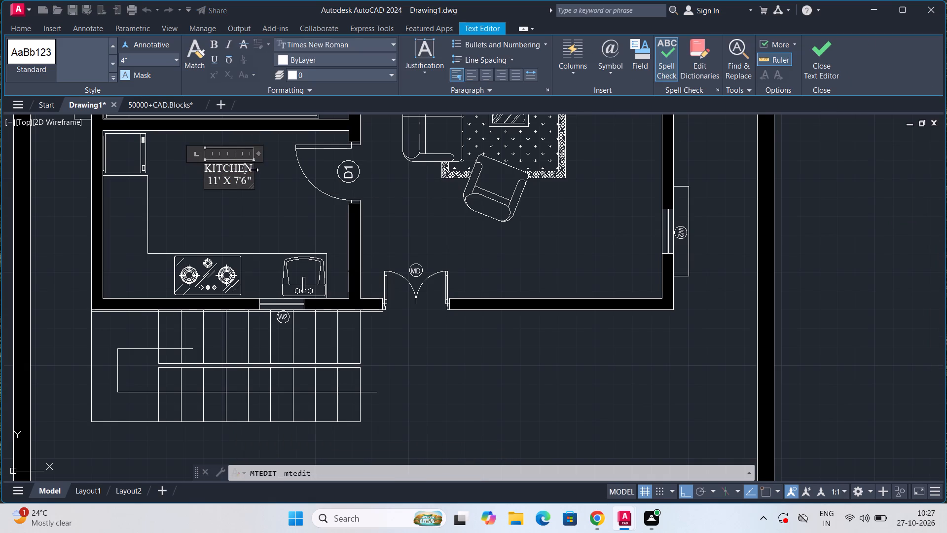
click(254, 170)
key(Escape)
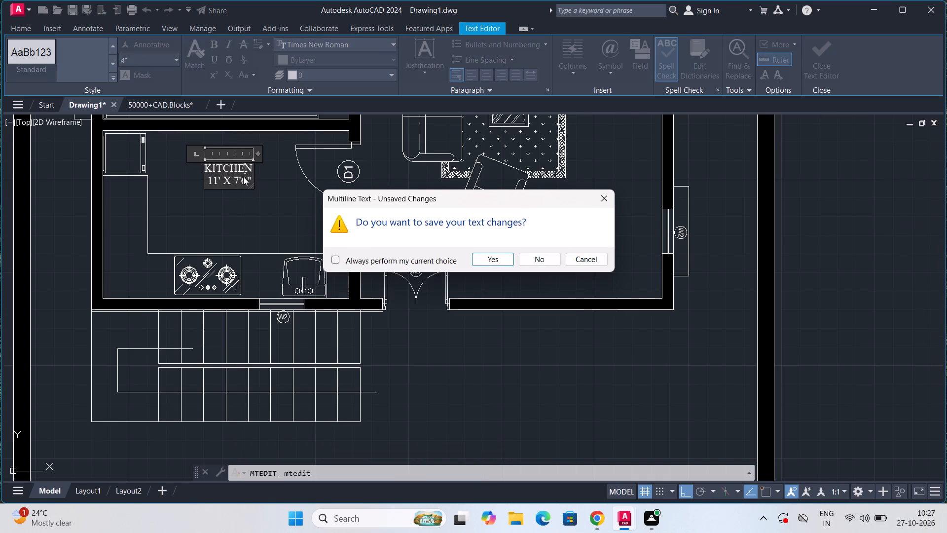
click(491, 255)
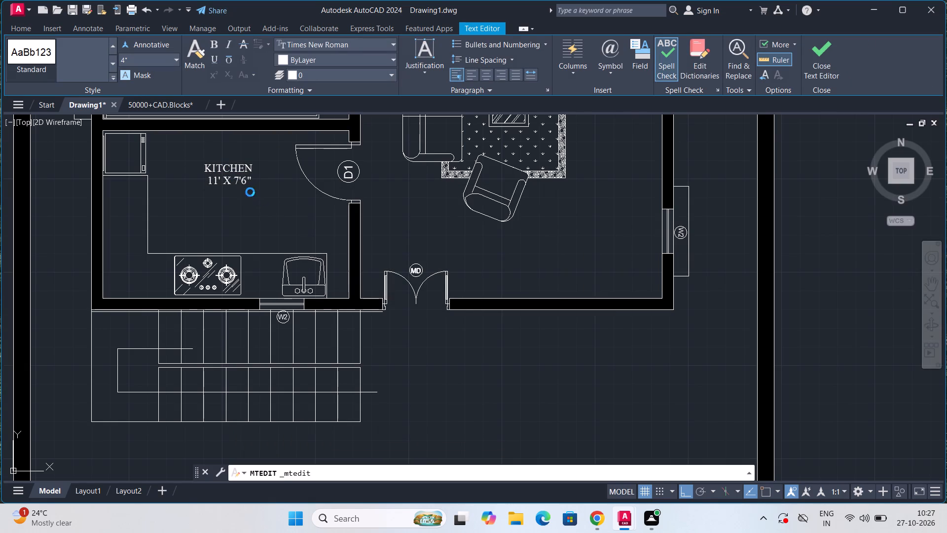
Copy the kitchen's name-and-size label straight south onto the northern stair flight.
click(237, 180)
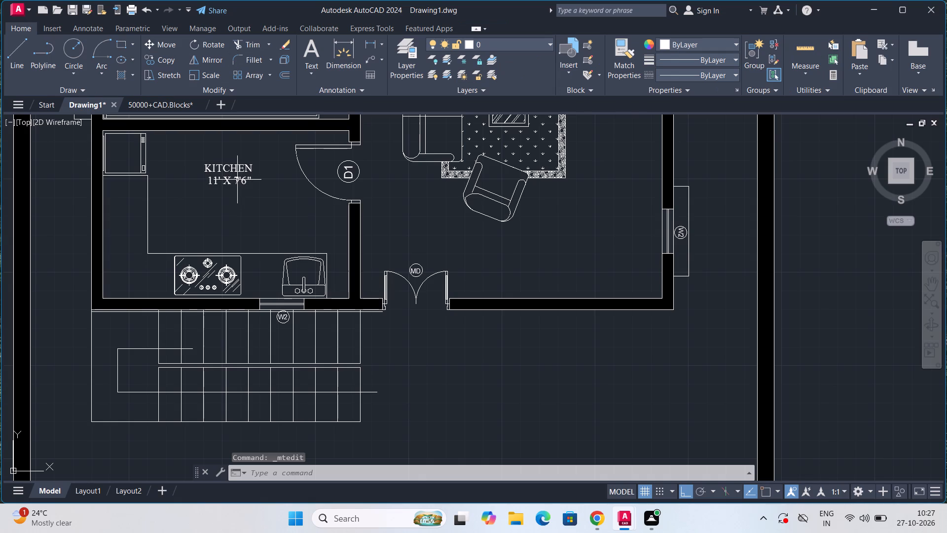
text(CO)
key(Return)
click(237, 180)
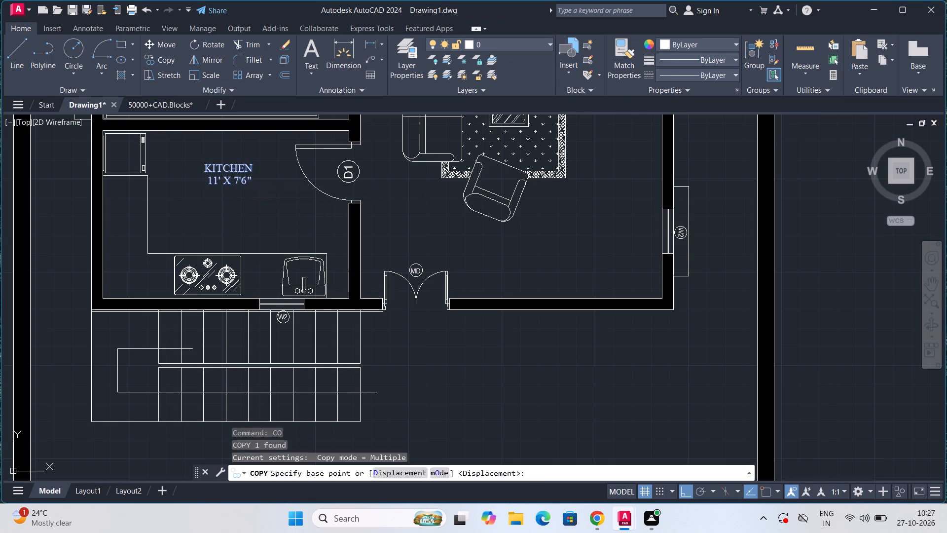
click(116, 345)
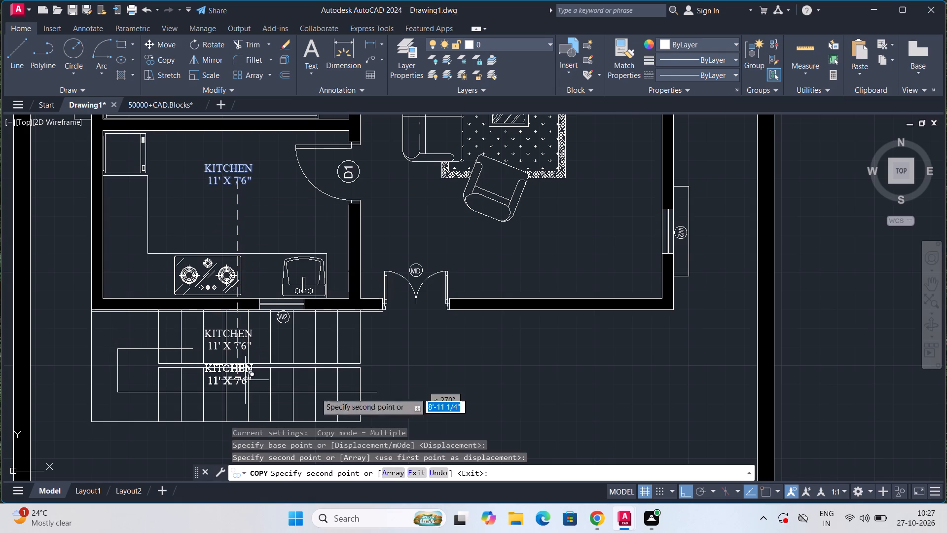
key(Escape)
key(Escape)
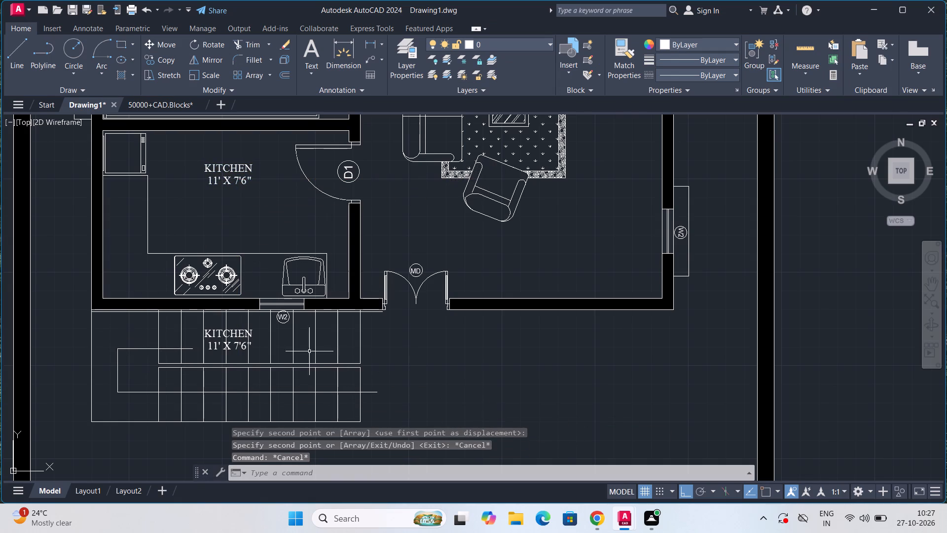
Rotate the copied kitchen label on the northern stair flight by 90 degrees so it reads vertically.
click(240, 345)
text(RO)
key(Return)
click(204, 334)
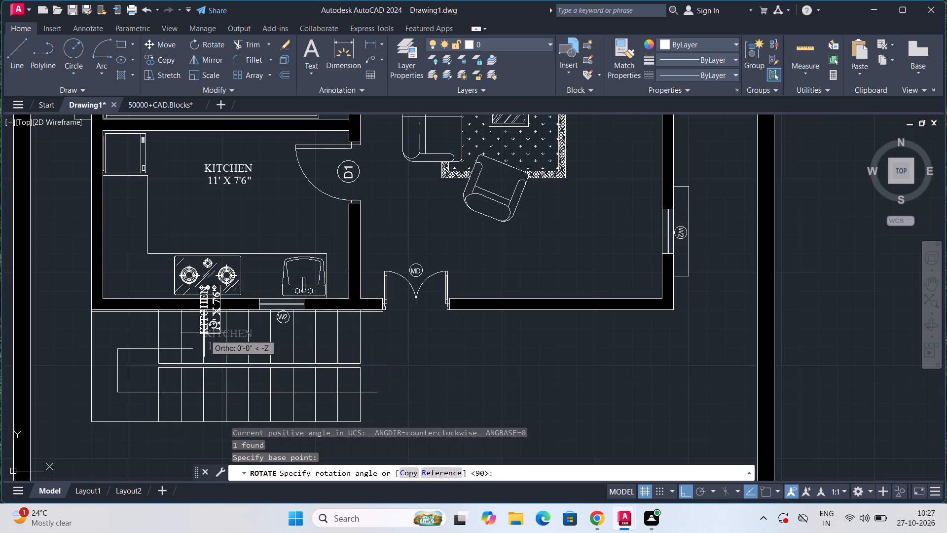
click(203, 309)
Move the vertical label about 5' southwest, with Ortho off, onto the stair landing west of the path line.
click(208, 325)
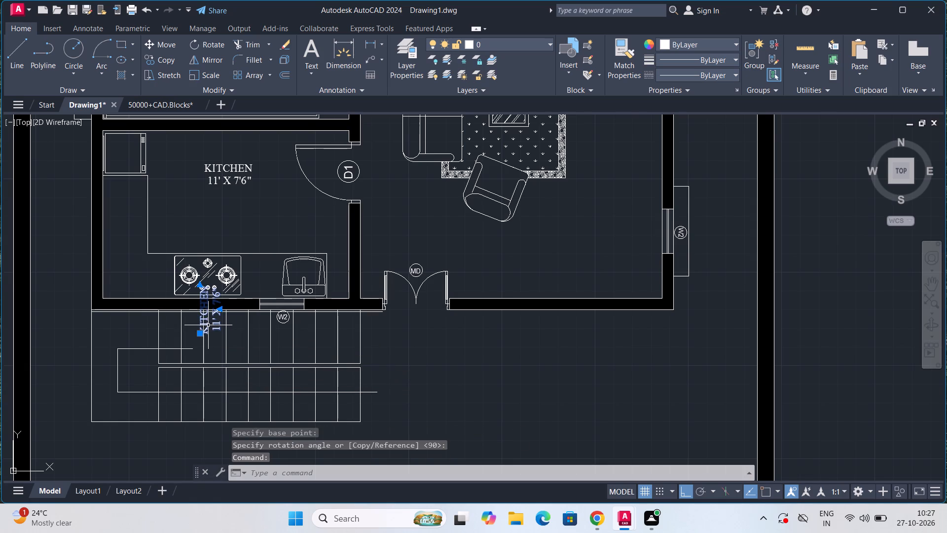
key(m)
key(Return)
click(207, 328)
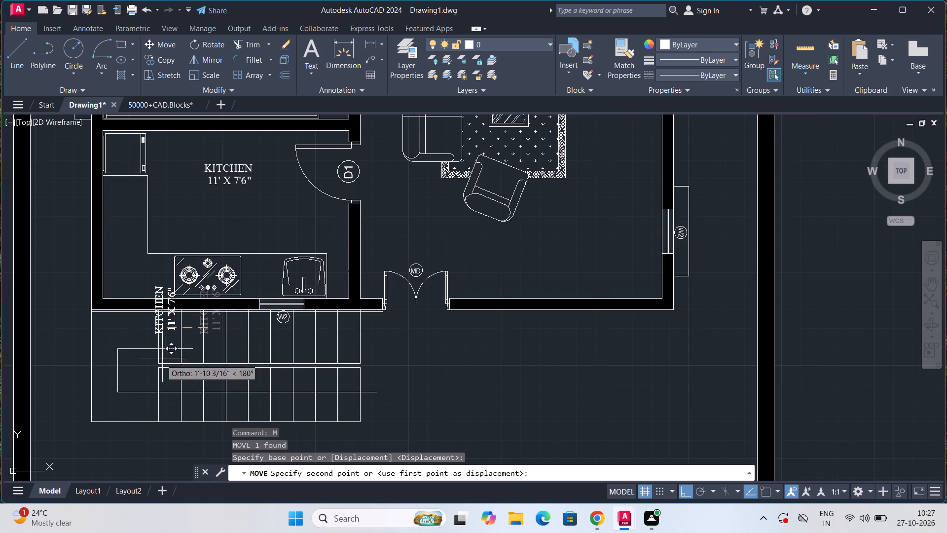
click(688, 489)
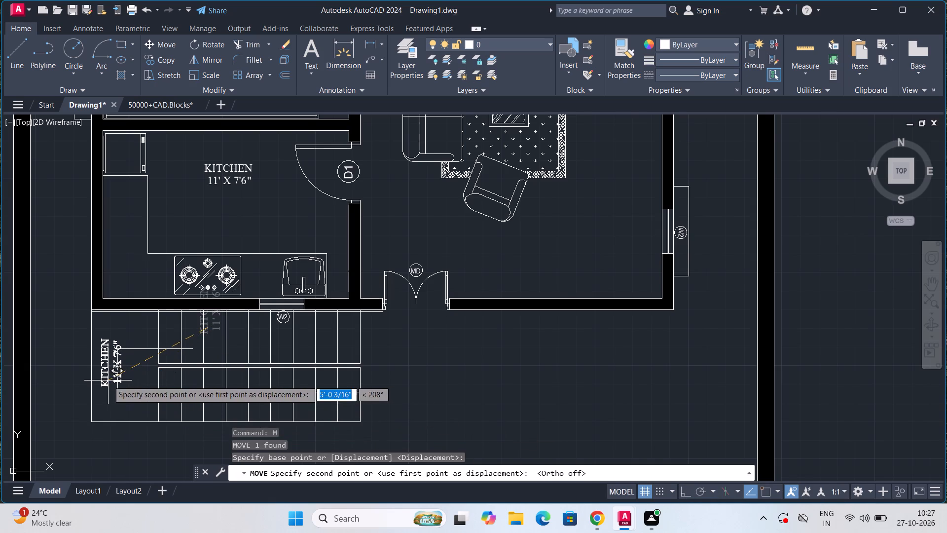
click(108, 381)
Replace the text of the vertical label on the stair landing with LANDING.
double_click(104, 373)
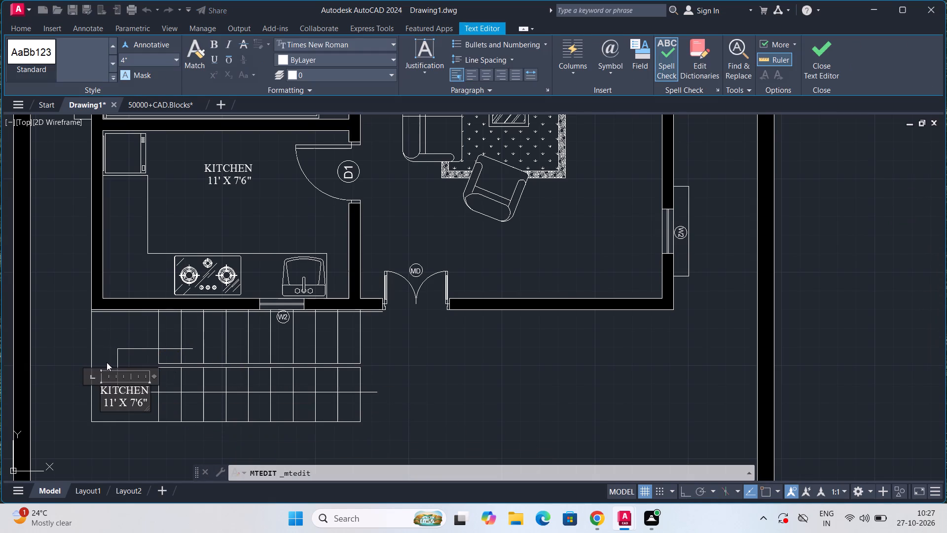
click(147, 403)
key(BackSpace)
key(BackSpace)
key(BackSpace)
key(BackSpace)
key(BackSpace)
key(BackSpace)
key(BackSpace)
key(BackSpace)
key(BackSpace)
key(BackSpace)
key(BackSpace)
key(BackSpace)
key(BackSpace)
key(BackSpace)
key(BackSpace)
key(BackSpace)
key(BackSpace)
key(BackSpace)
key(BackSpace)
key(BackSpace)
text(LANDING)
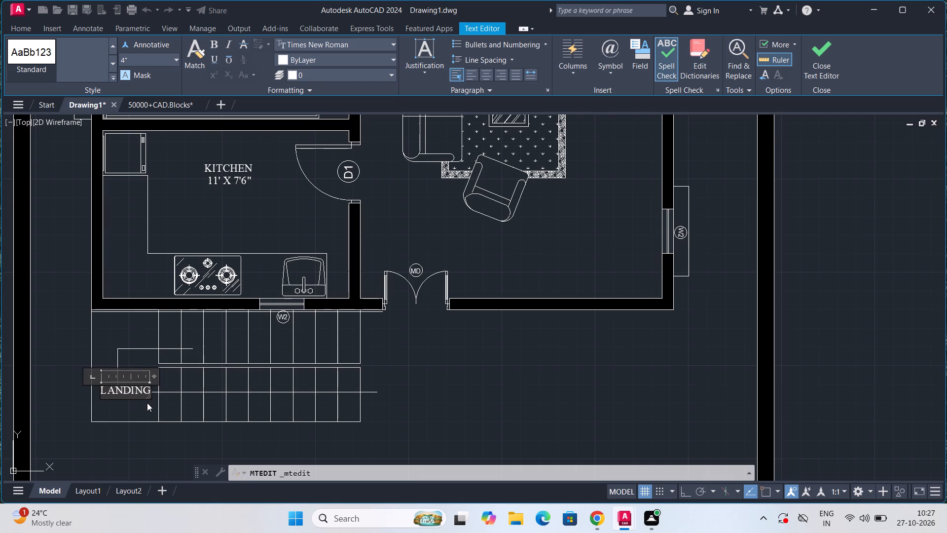
click(177, 423)
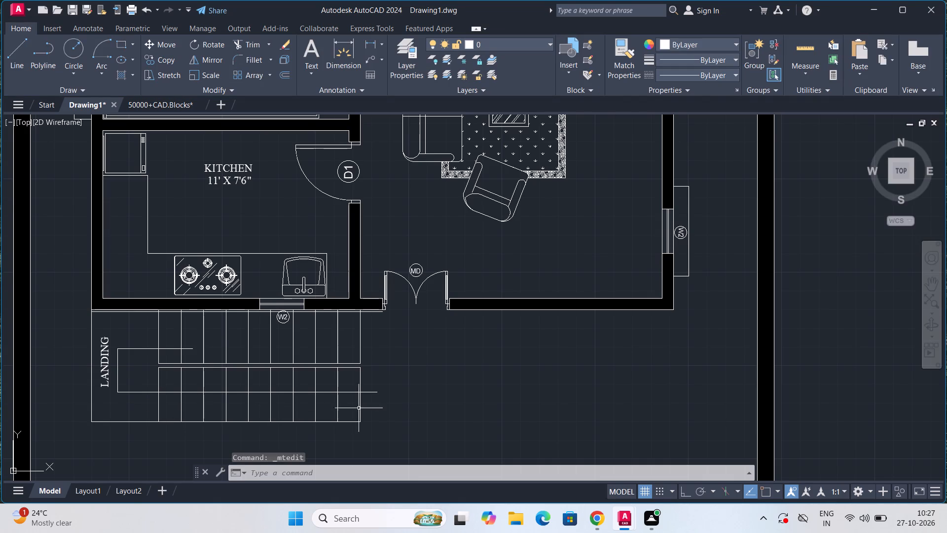
Copy the LANDING label about 12'-6" east to the east end of the southern flight's path line.
scroll(383, 400, down, 1)
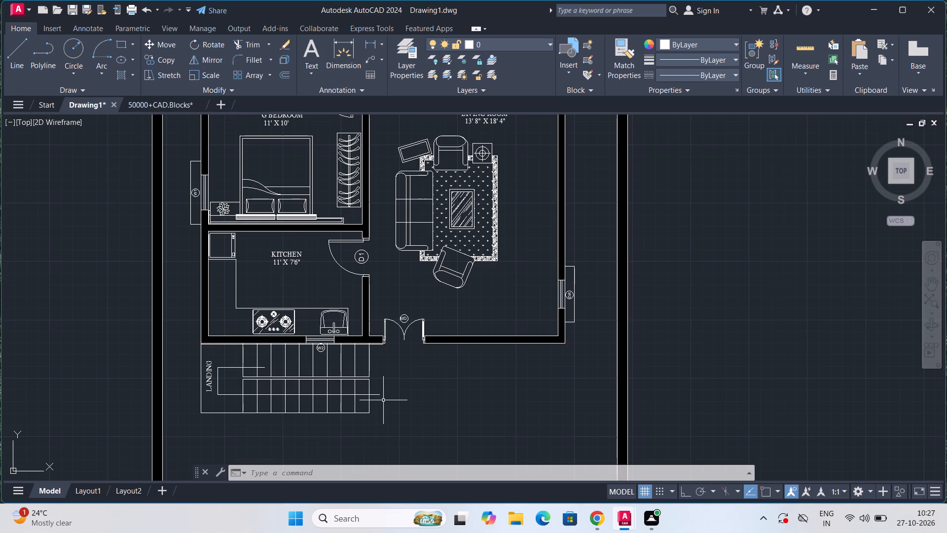
click(206, 376)
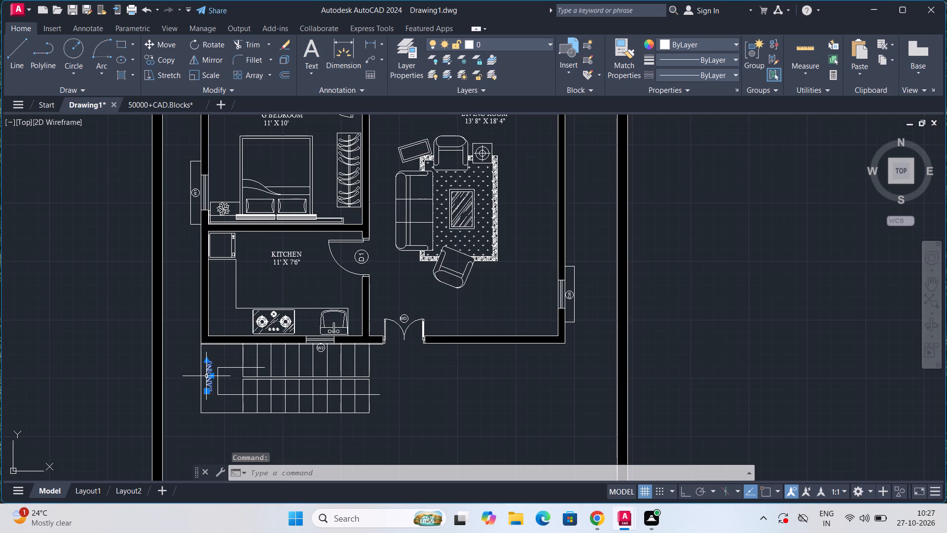
click(206, 376)
text(CO)
key(Return)
click(206, 376)
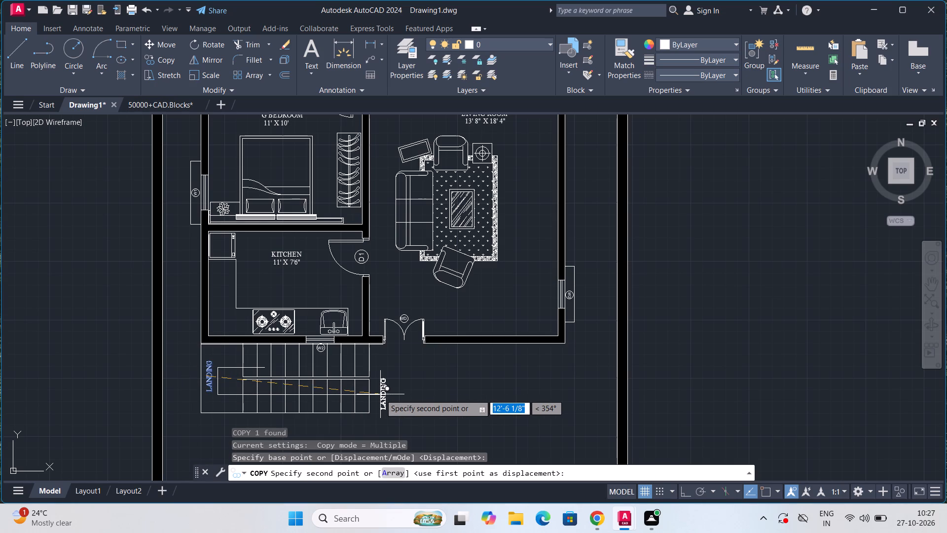
click(380, 394)
key(Escape)
Rotate the eastern LANDING copy by 270 degrees with Ortho on so it reads horizontally.
click(381, 396)
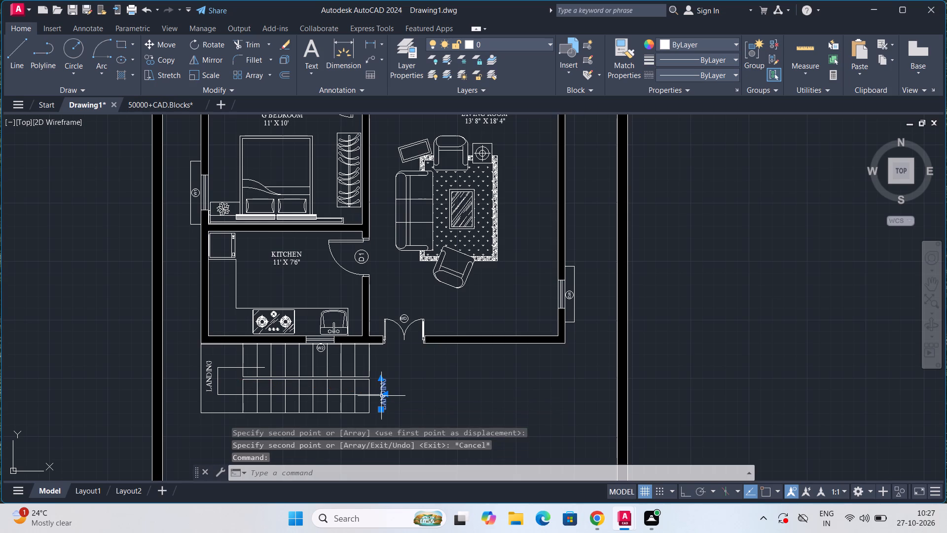
text(RO)
key(Return)
click(381, 396)
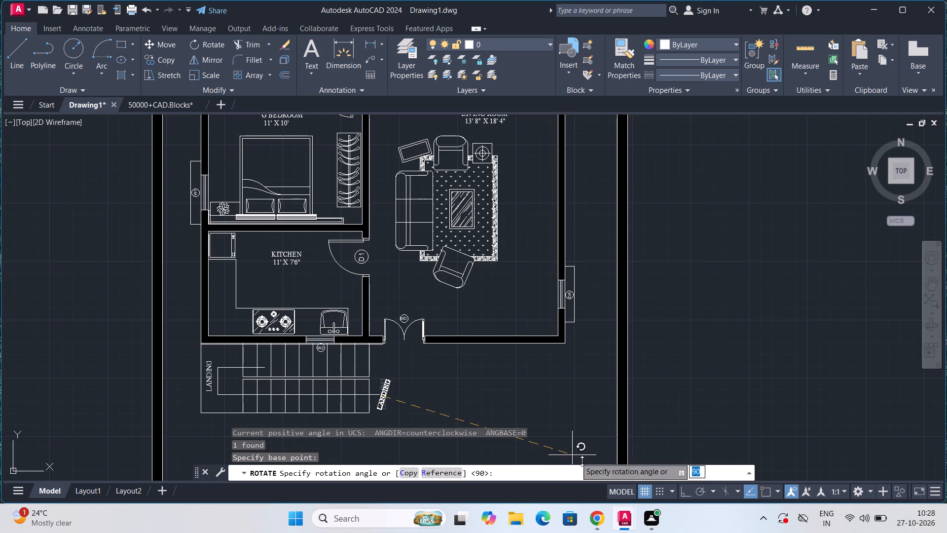
drag(682, 491, 676, 490)
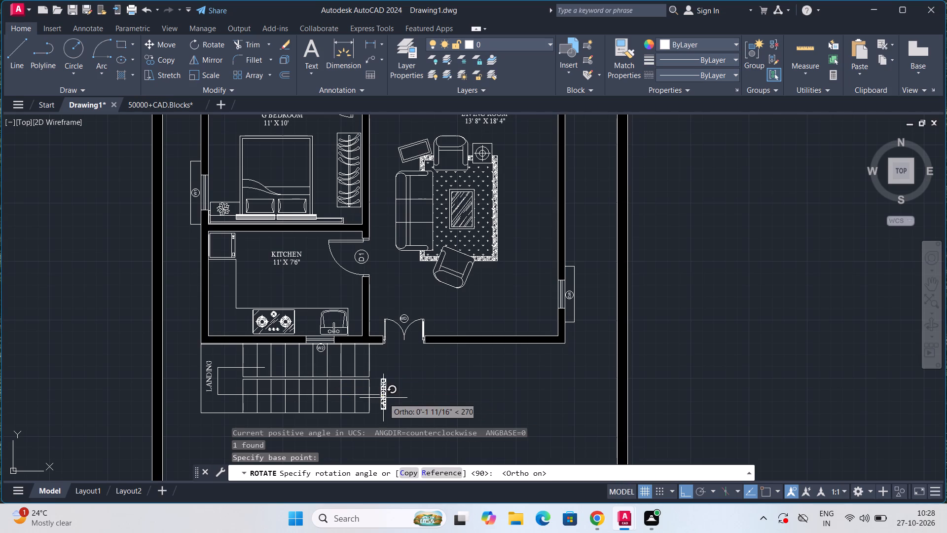
click(384, 403)
key(Escape)
Replace the text of the horizontal label at the path line's east end with UP.
scroll(384, 403, up, 2)
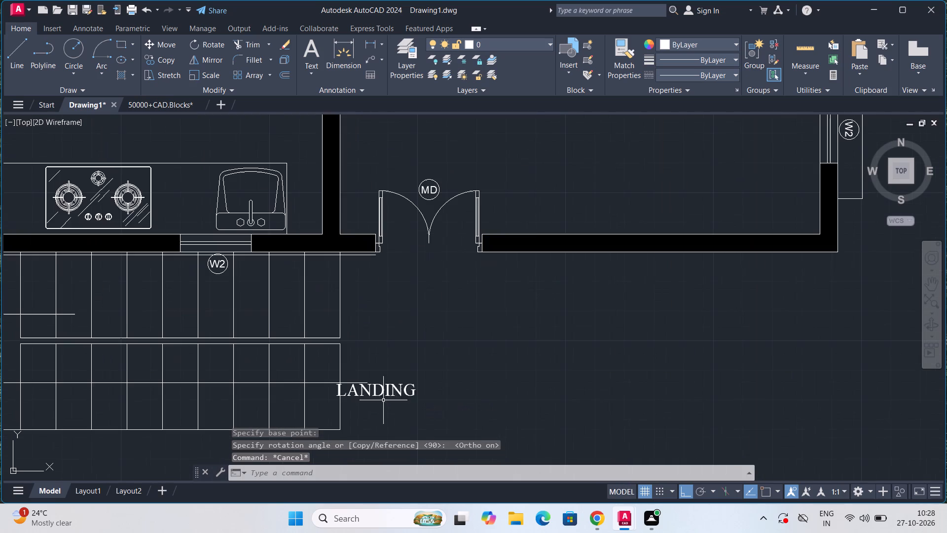
click(381, 394)
double_click(381, 394)
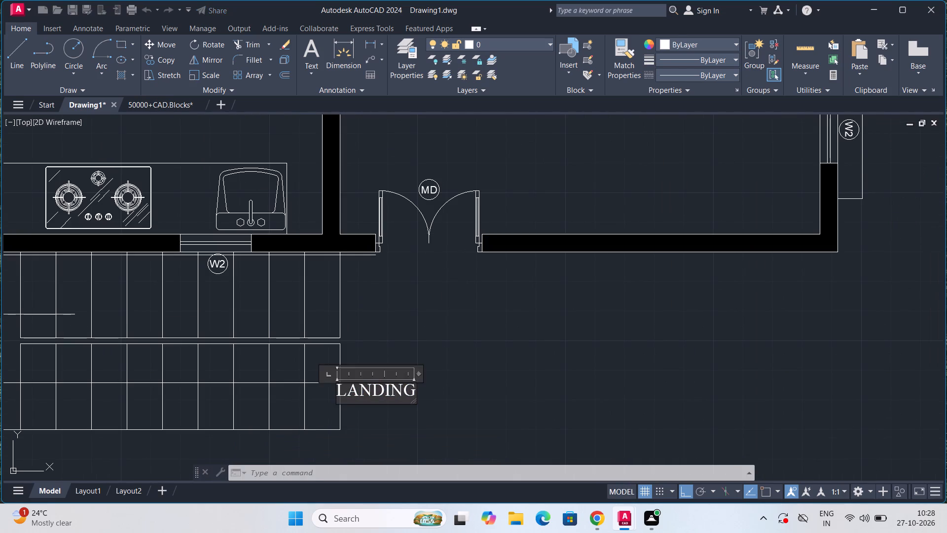
click(415, 396)
click(410, 401)
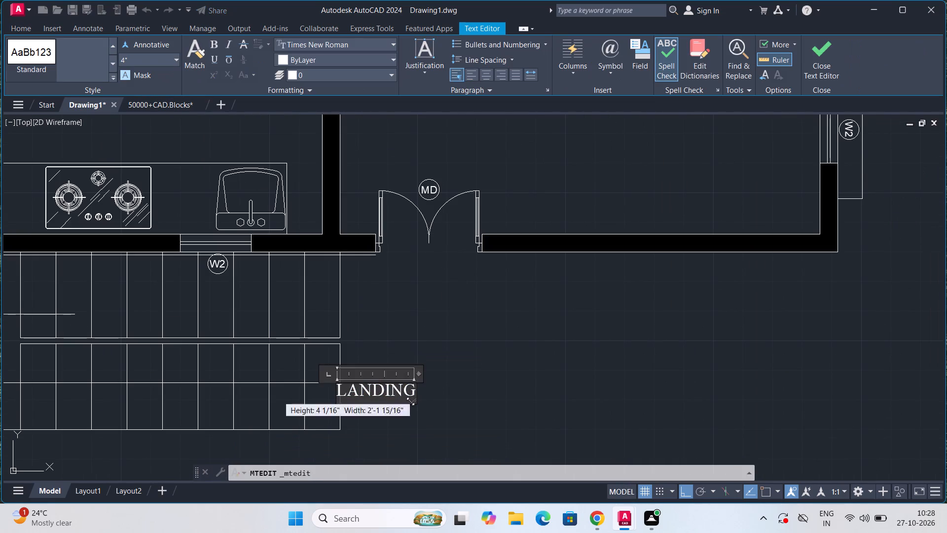
click(410, 397)
key(BackSpace)
key(backslash)
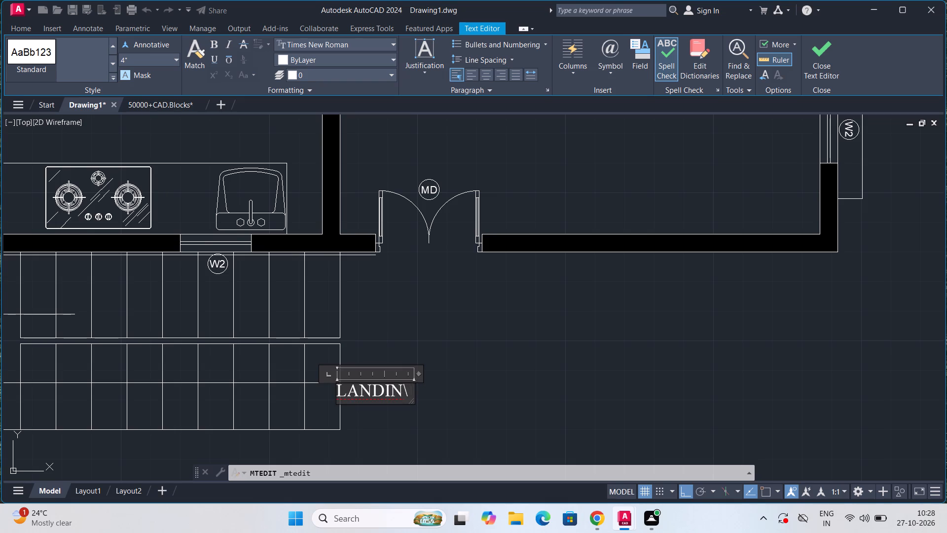
key(BackSpace)
key(BackSpace)
key(BackSpace)
key(BackSpace)
key(BackSpace)
key(BackSpace)
key(BackSpace)
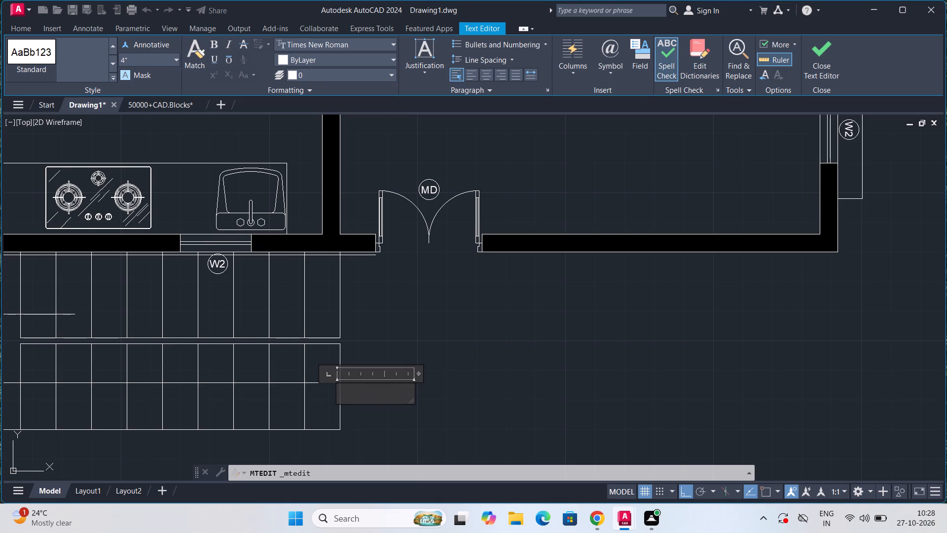
text(UP)
click(412, 411)
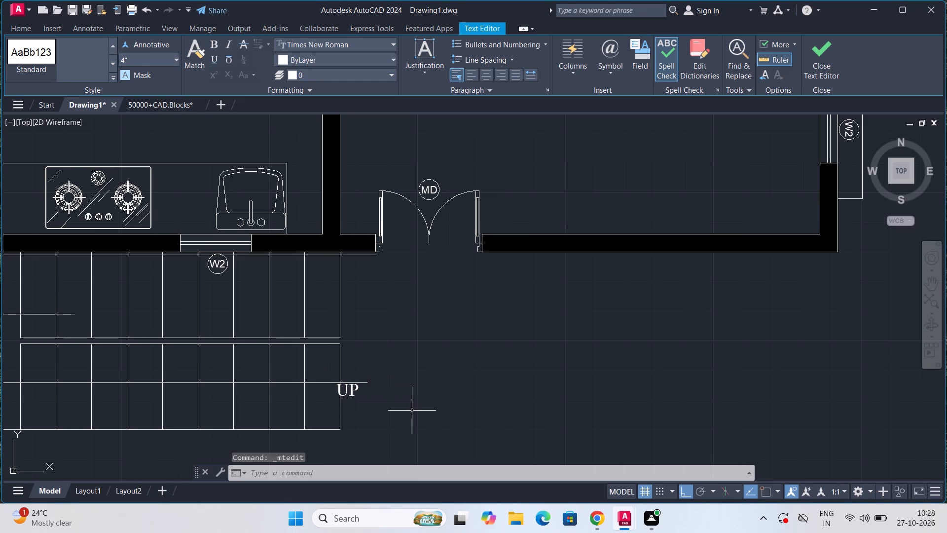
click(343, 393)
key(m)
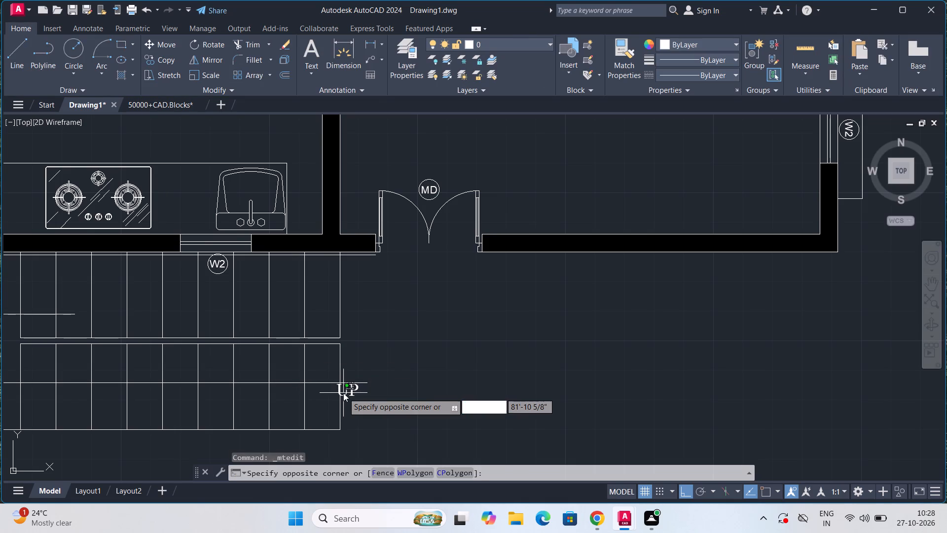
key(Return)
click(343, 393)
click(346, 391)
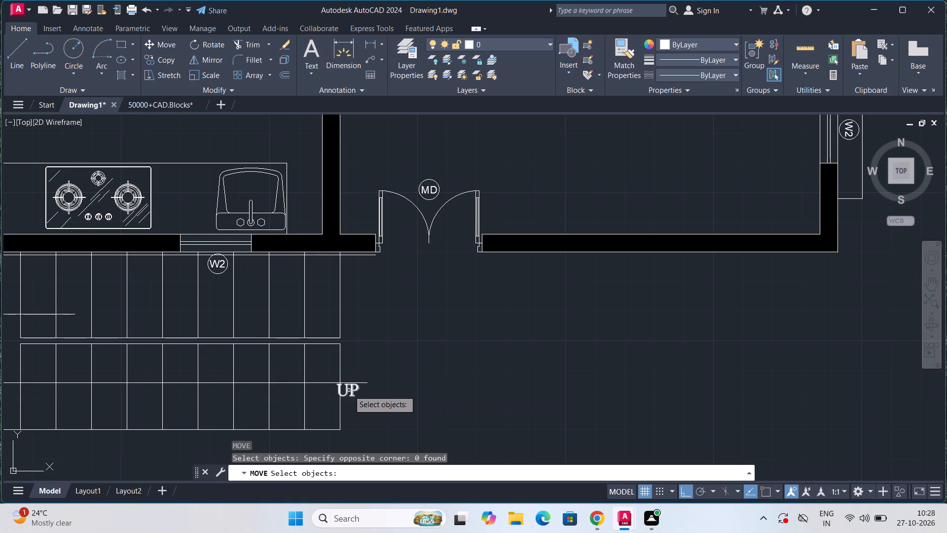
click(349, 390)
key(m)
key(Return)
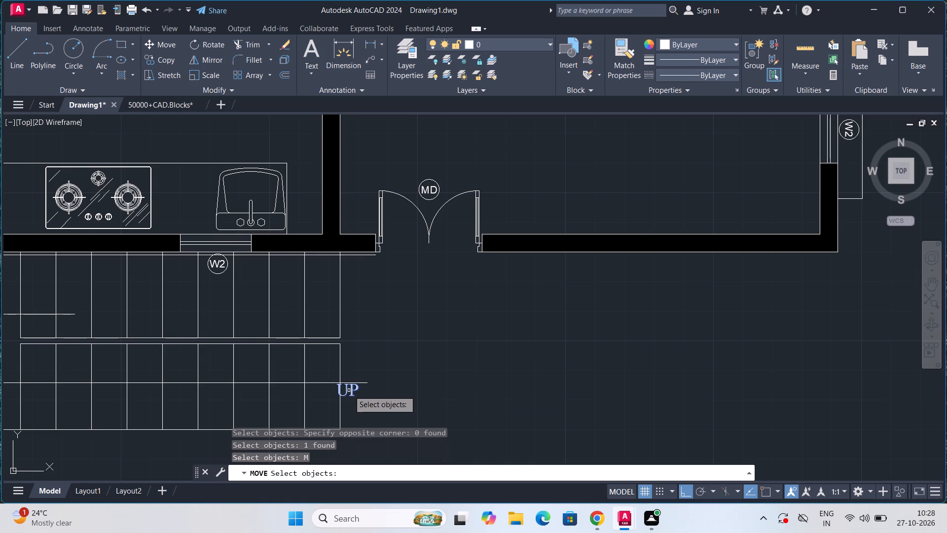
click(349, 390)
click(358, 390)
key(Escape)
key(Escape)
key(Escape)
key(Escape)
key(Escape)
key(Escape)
Move the UP label about 10" straight east, just past the east end of the stair path line.
key(m)
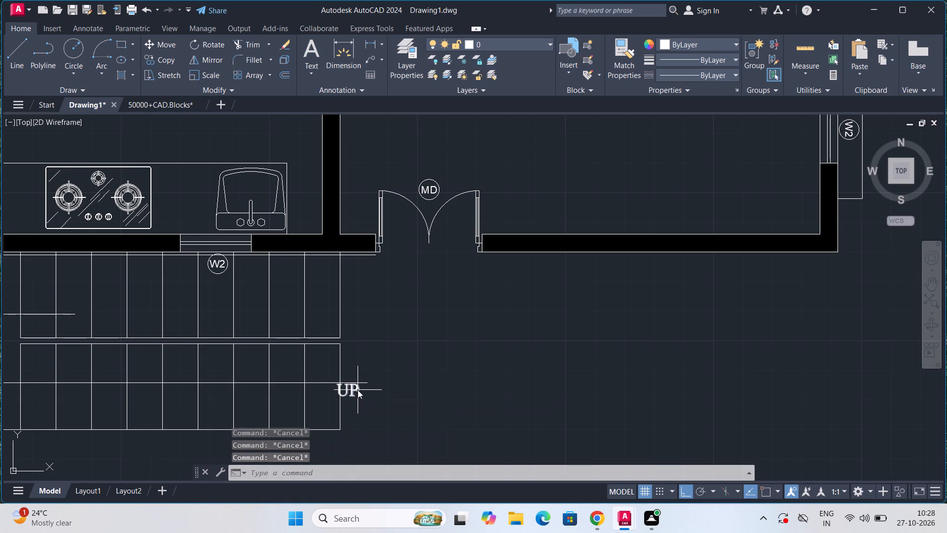
key(Return)
click(353, 392)
key(Return)
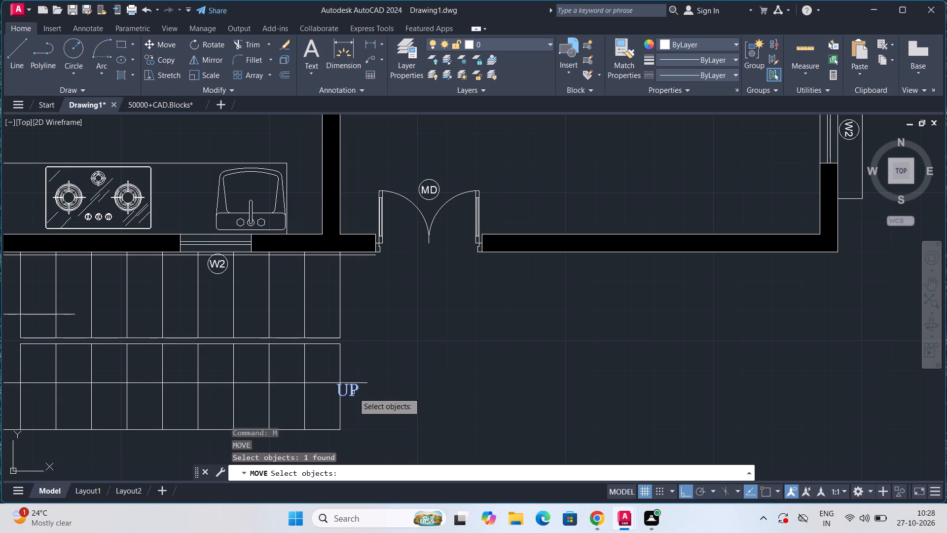
click(353, 392)
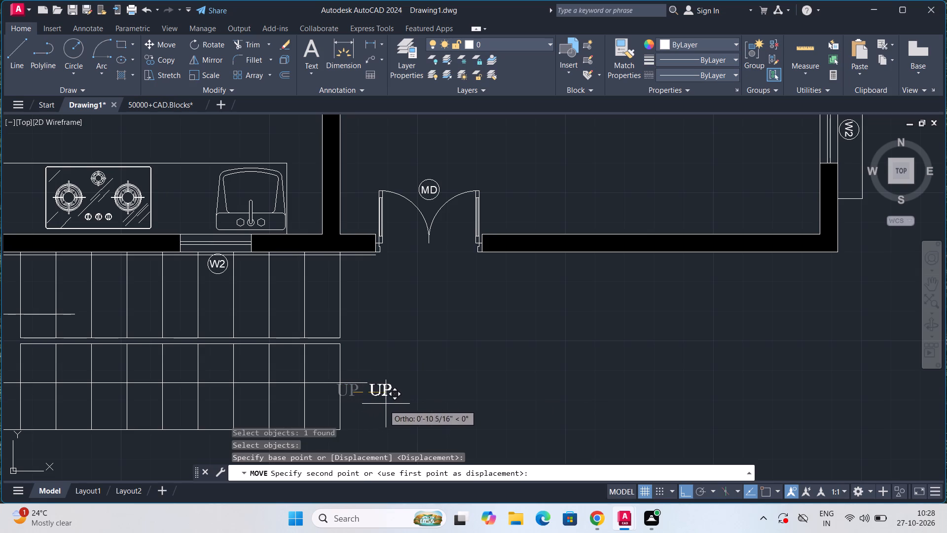
click(385, 413)
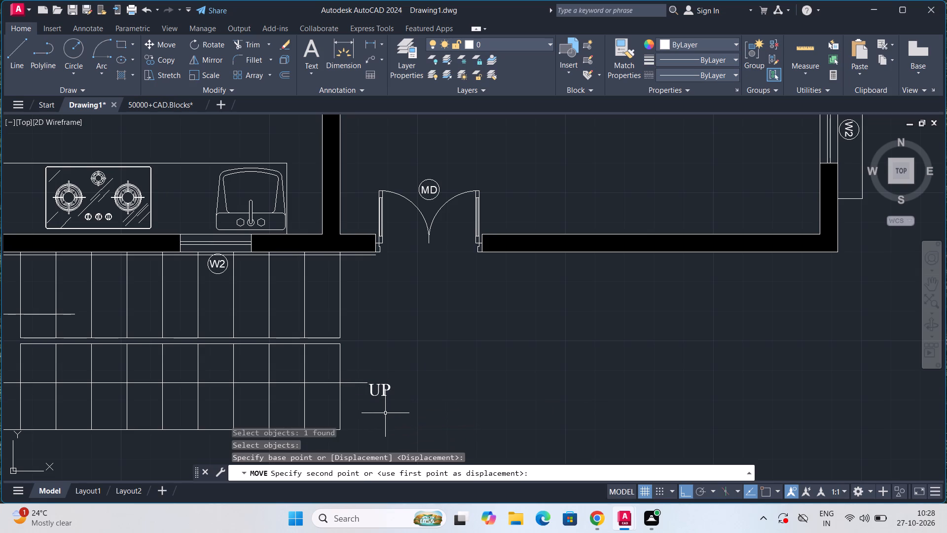
key(Escape)
key(Escape)
Review the whole floor plan and the stair area, ending at the living room's south wall.
scroll(385, 413, down, 4)
scroll(431, 420, up, 2)
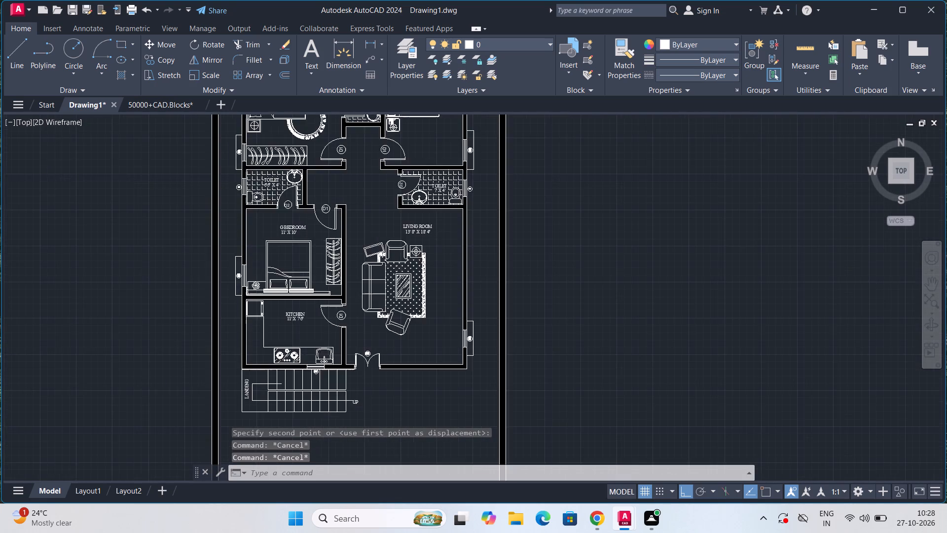
scroll(431, 418, down, 2)
middle_drag(432, 387, 440, 345)
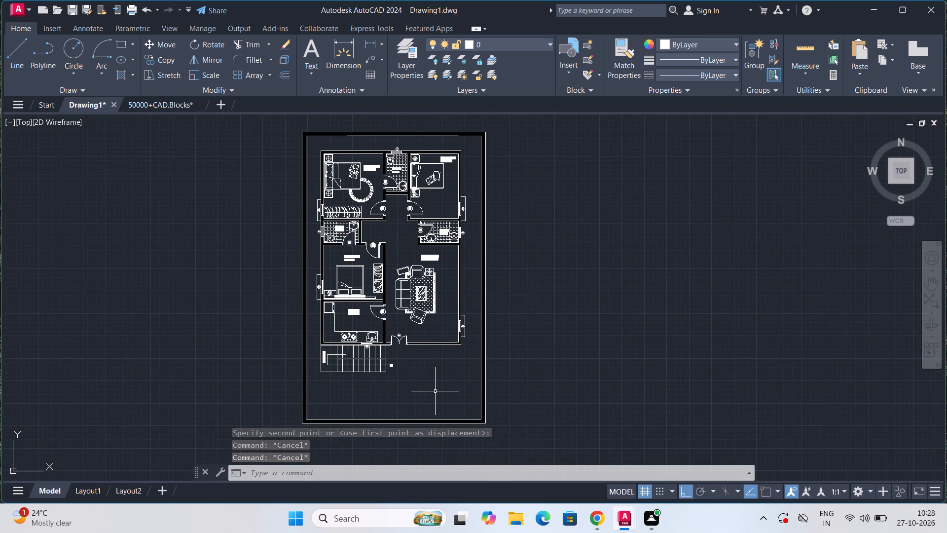
scroll(435, 391, down, 1)
scroll(435, 391, up, 1)
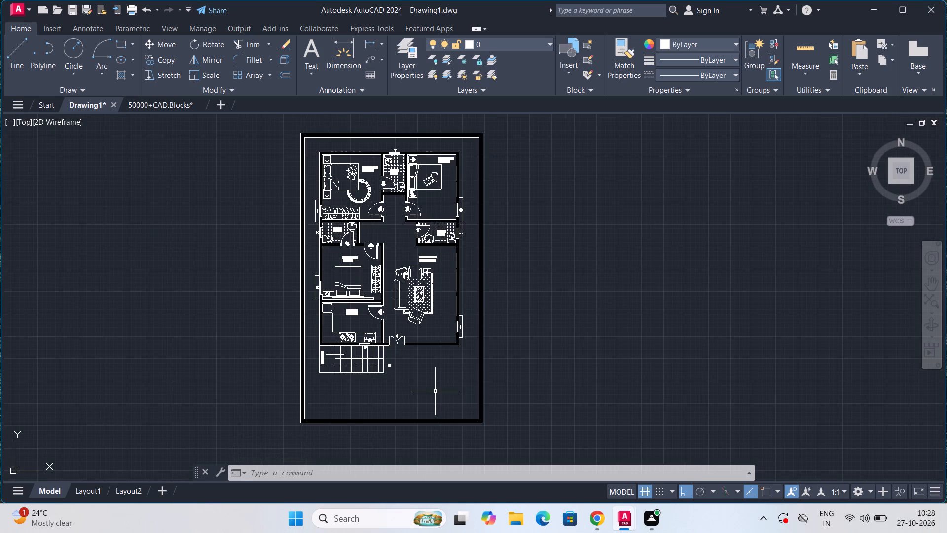
scroll(439, 411, up, 2)
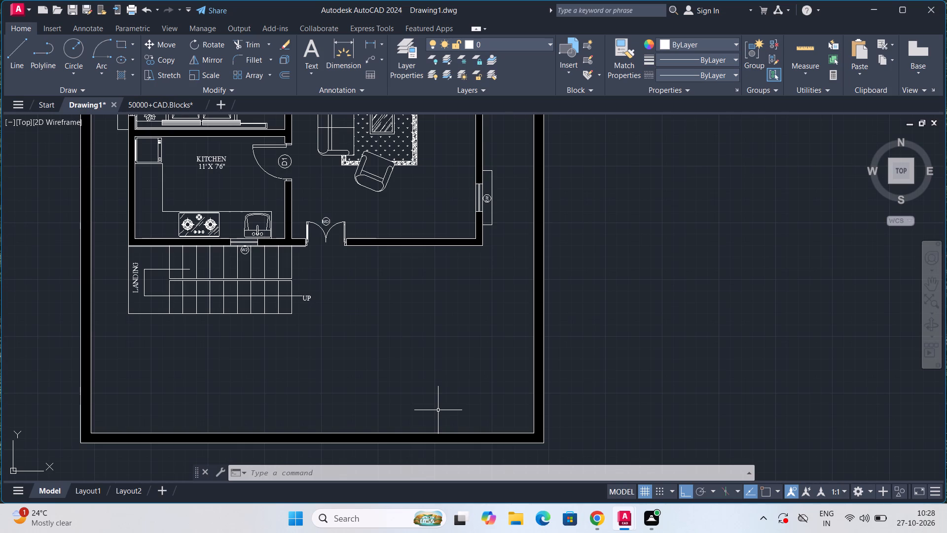
scroll(441, 442, up, 1)
middle_drag(437, 305, 442, 324)
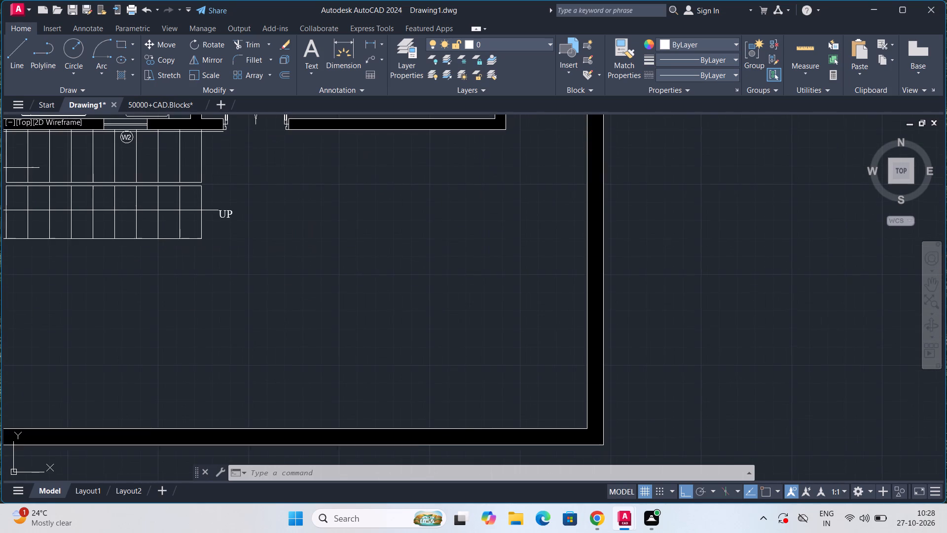
middle_drag(442, 324, 478, 532)
middle_drag(446, 407, 444, 457)
scroll(439, 434, up, 2)
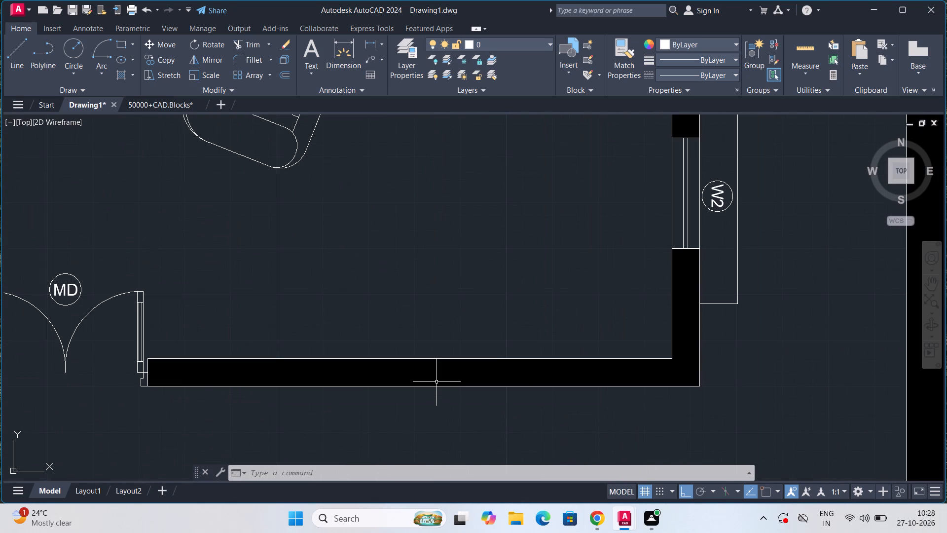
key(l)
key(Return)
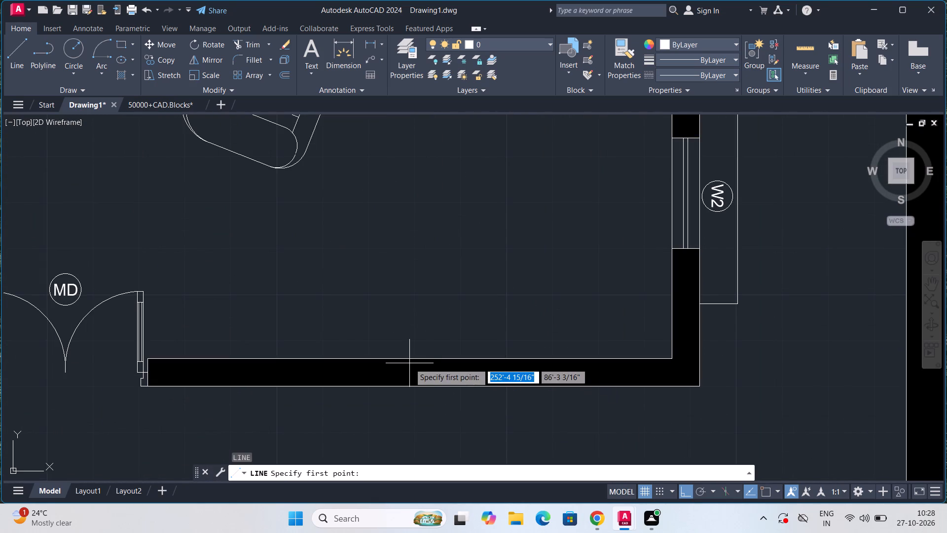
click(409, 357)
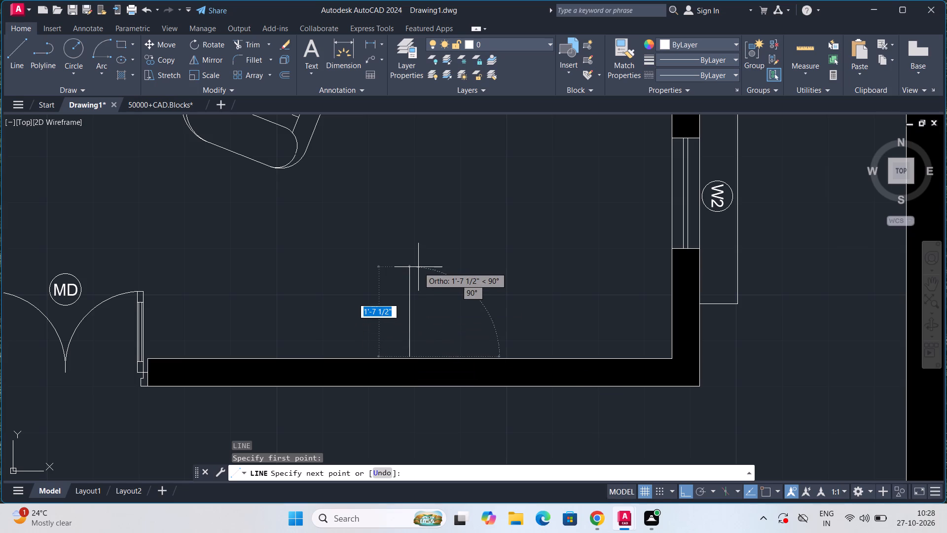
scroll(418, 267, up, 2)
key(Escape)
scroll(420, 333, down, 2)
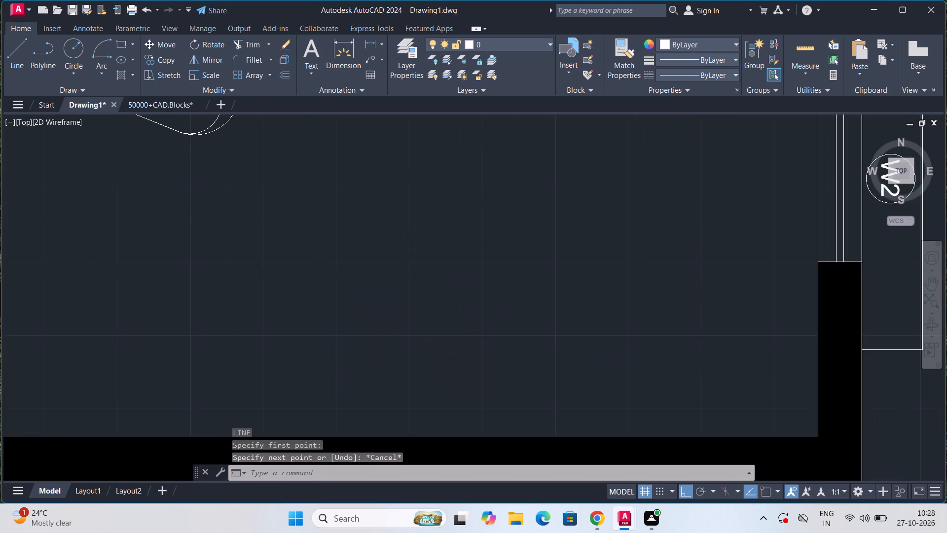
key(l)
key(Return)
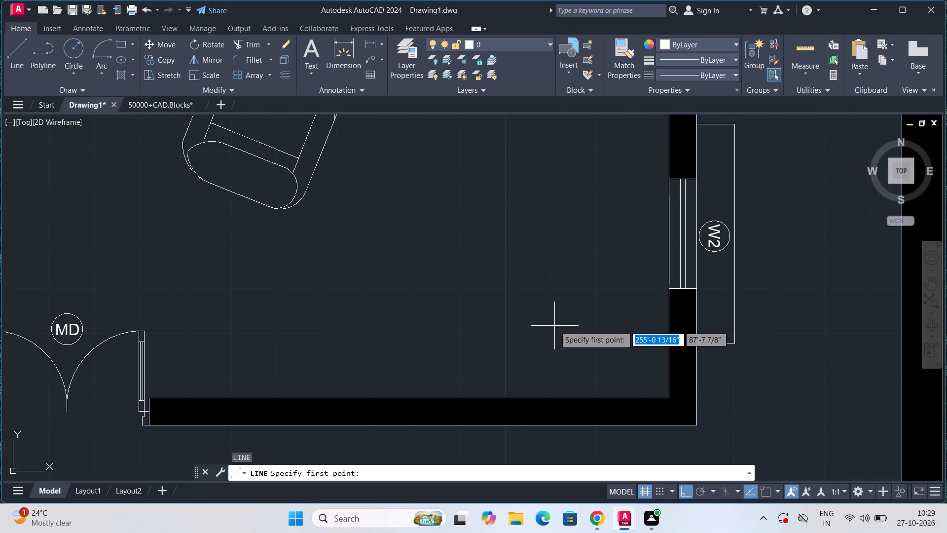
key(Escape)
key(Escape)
Offset the inner line of the living room's east wall 4' west into the room.
click(667, 335)
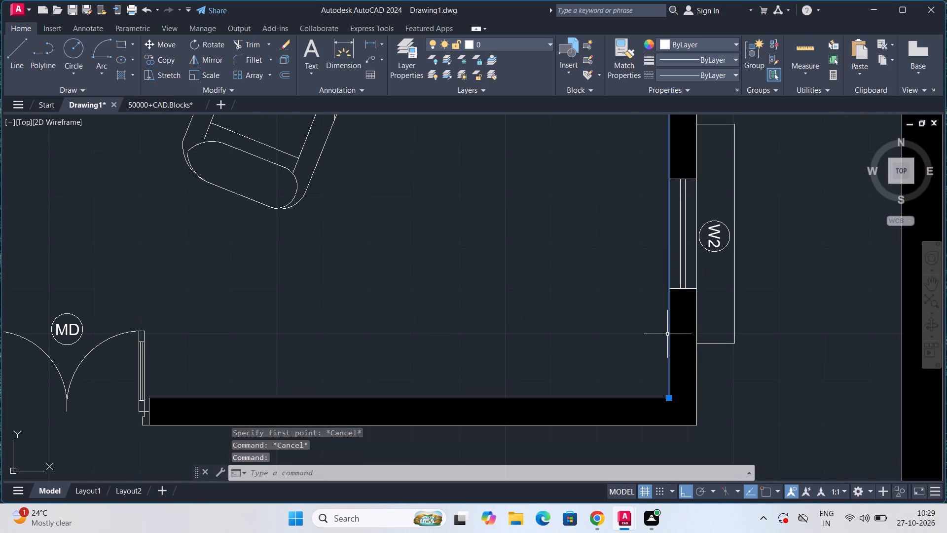
text(POFF)
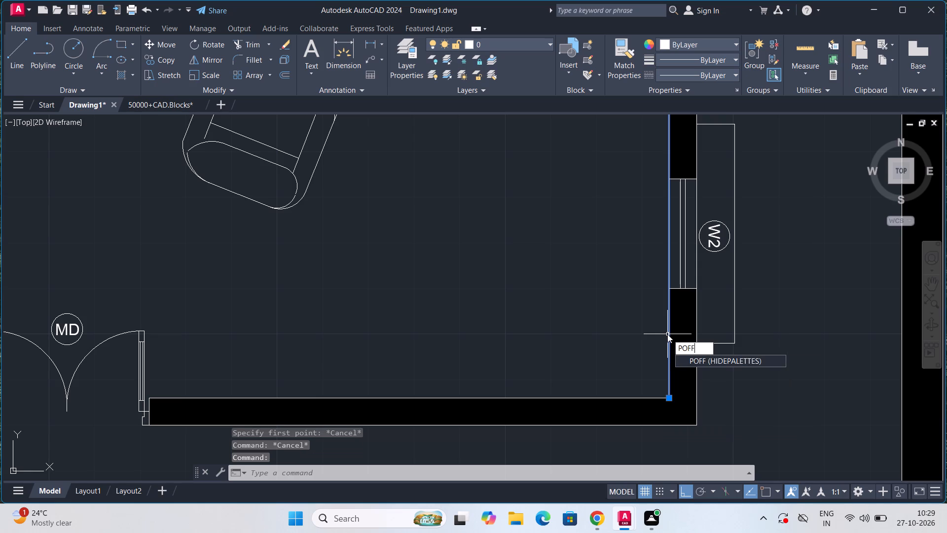
key(BackSpace)
key(BackSpace)
key(BackSpace)
key(BackSpace)
text(OFF)
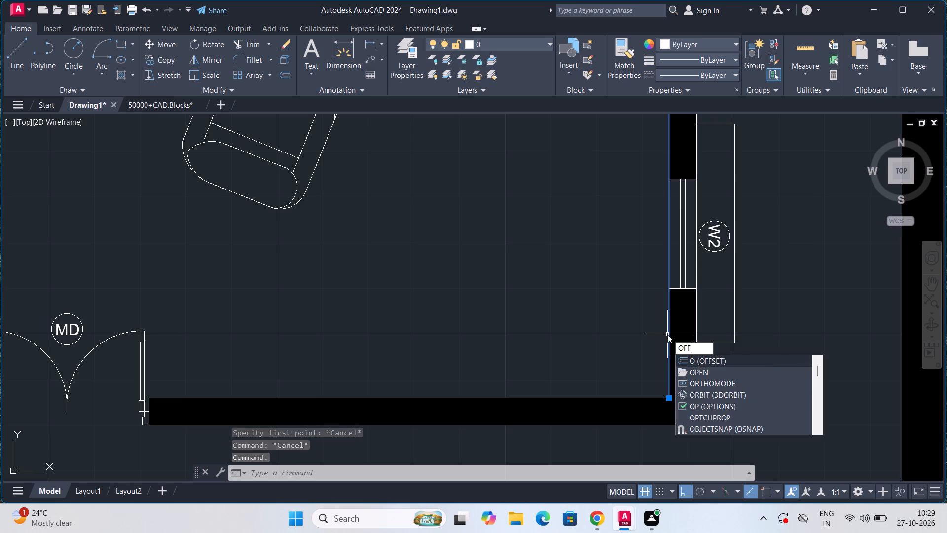
key(Return)
click(667, 334)
click(668, 329)
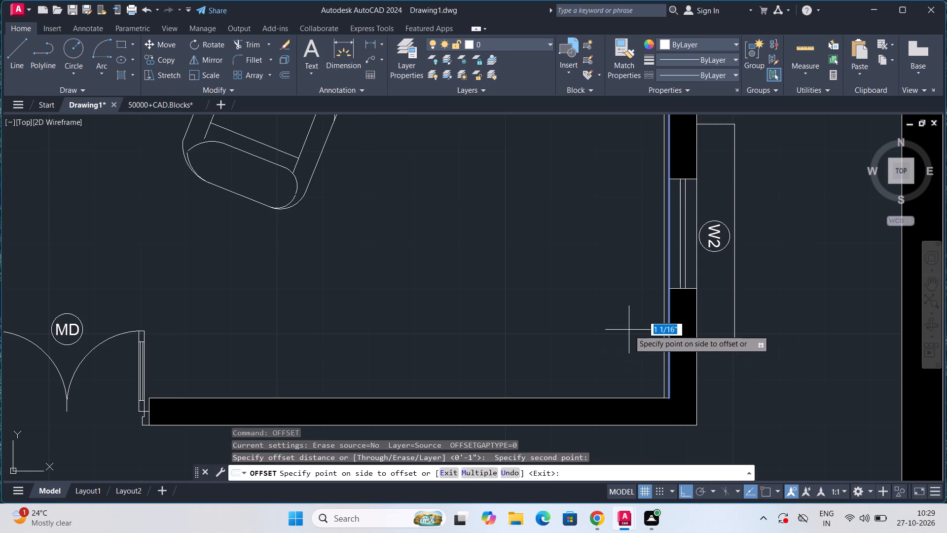
text(4')
key(Return)
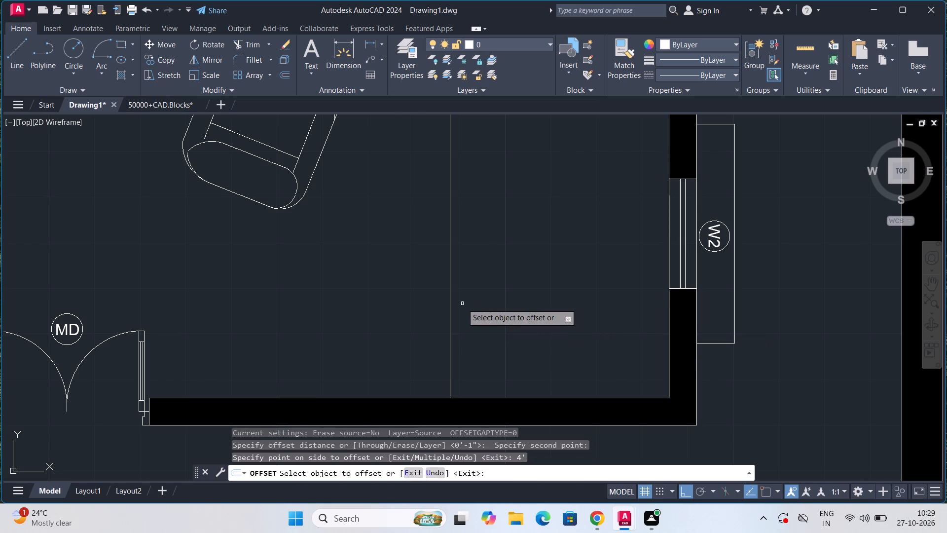
scroll(462, 304, down, 1)
scroll(462, 304, up, 2)
click(439, 331)
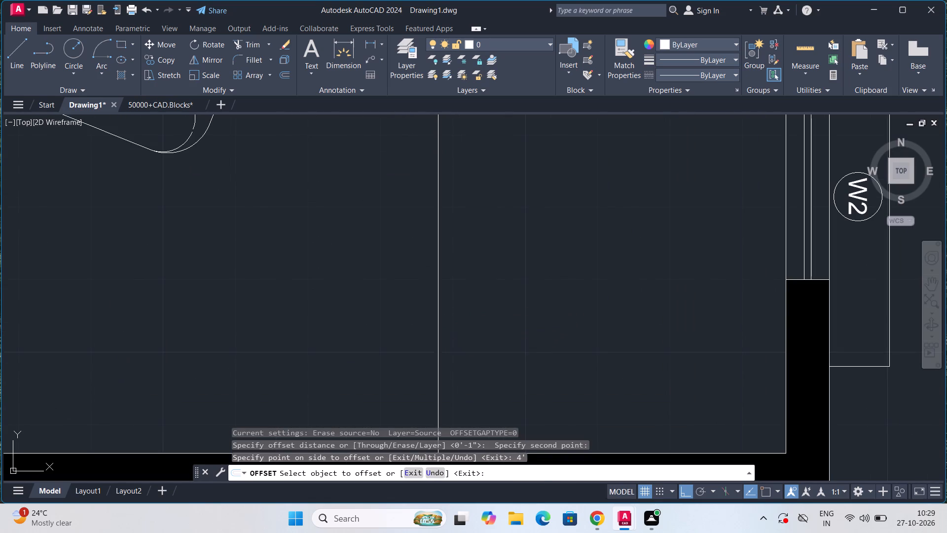
key(Escape)
scroll(439, 331, down, 1)
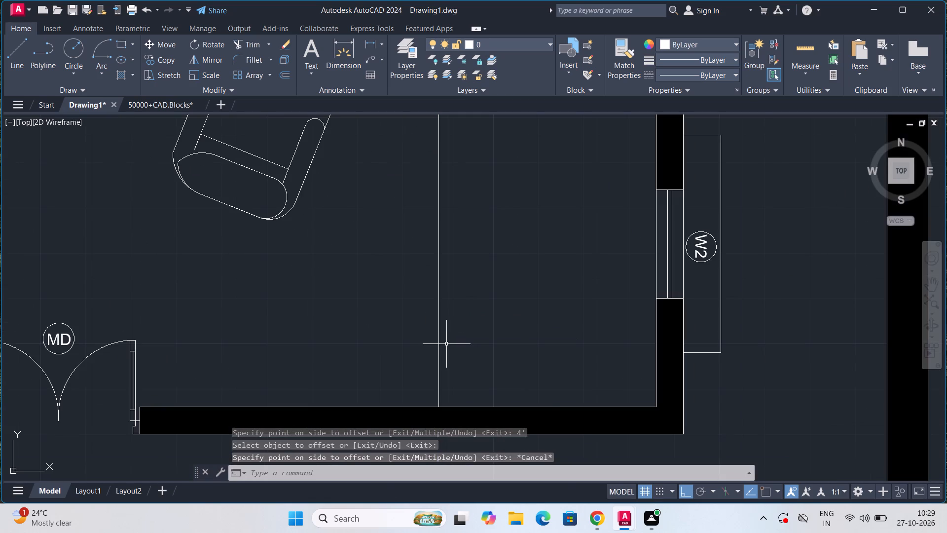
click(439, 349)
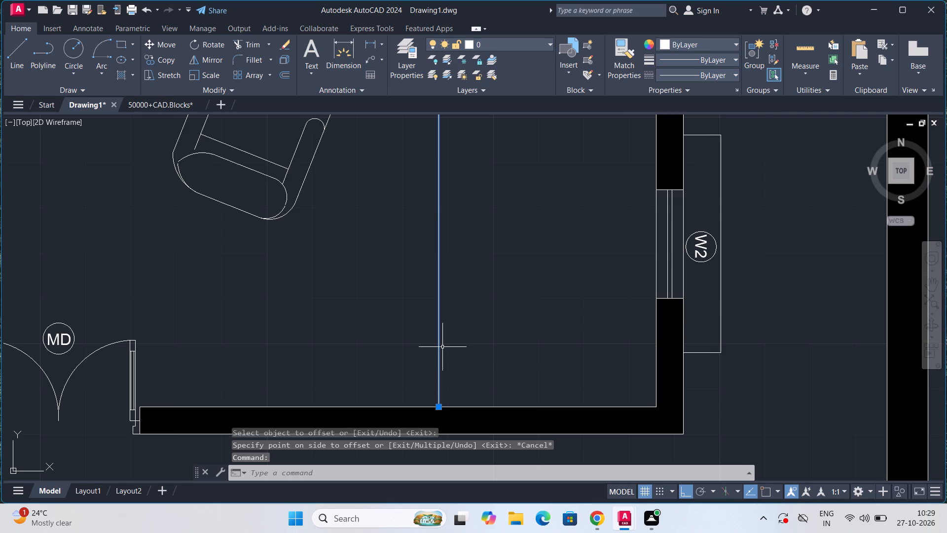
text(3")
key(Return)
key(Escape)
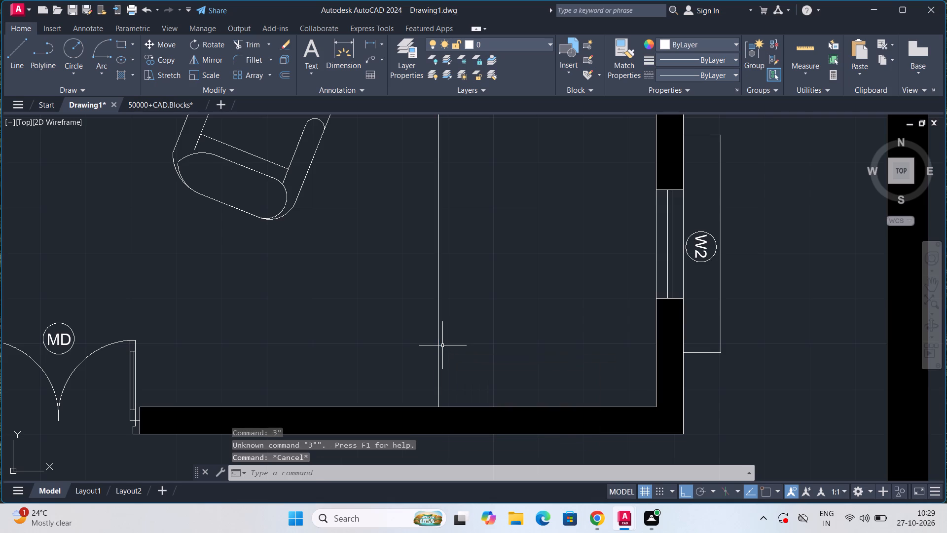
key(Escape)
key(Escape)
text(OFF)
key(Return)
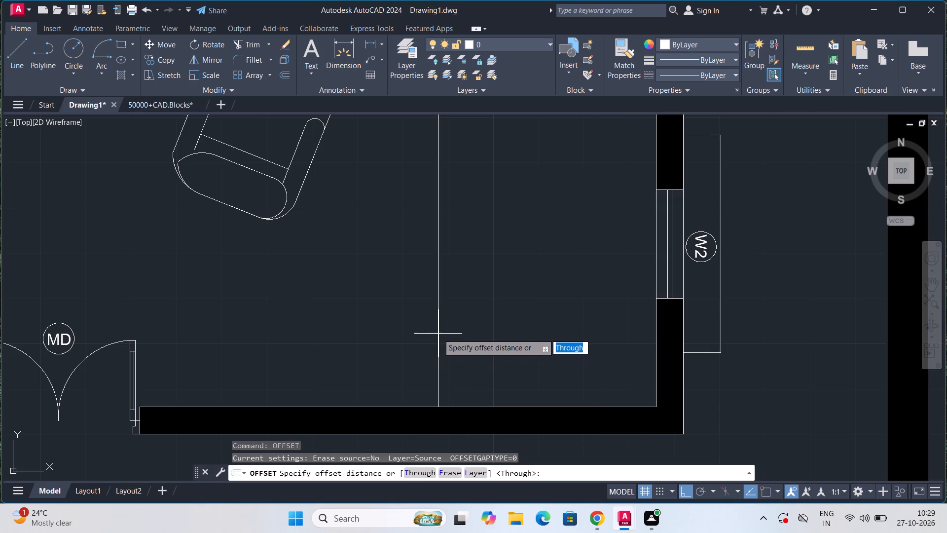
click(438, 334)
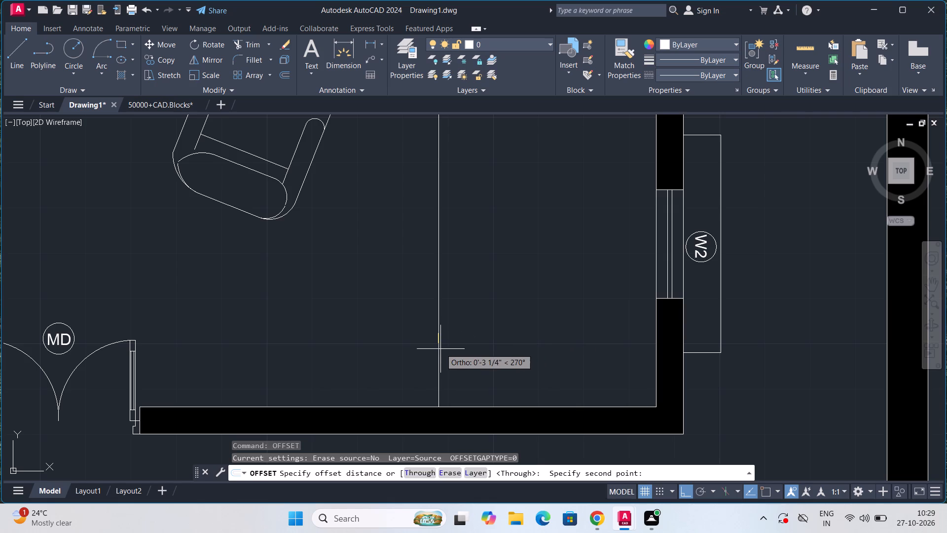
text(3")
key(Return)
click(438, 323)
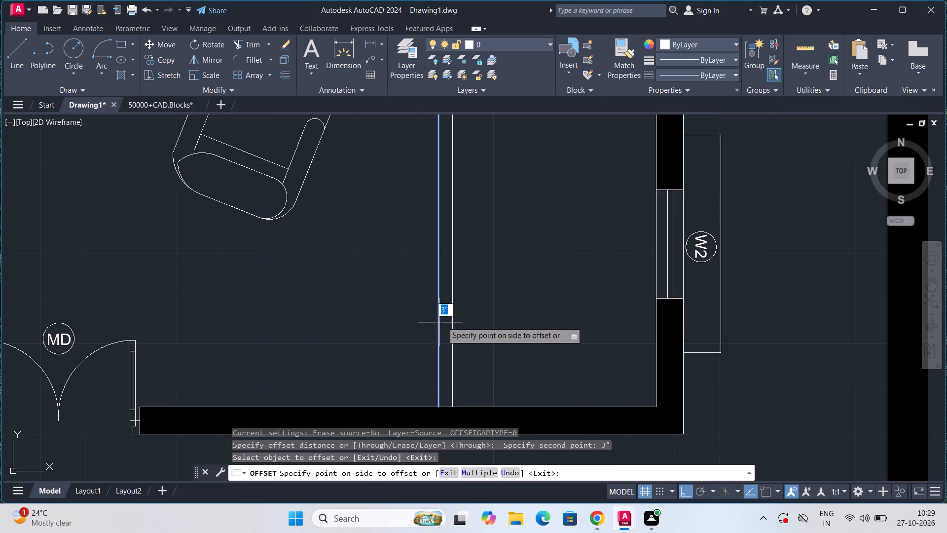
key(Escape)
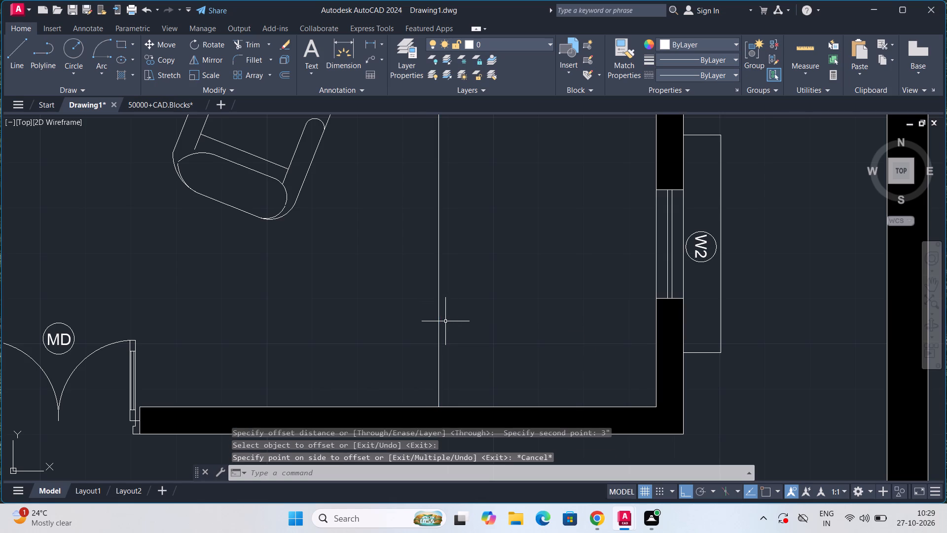
Offset the new vertical line in the living room 2" to the east.
text(OFF)
key(Return)
click(440, 340)
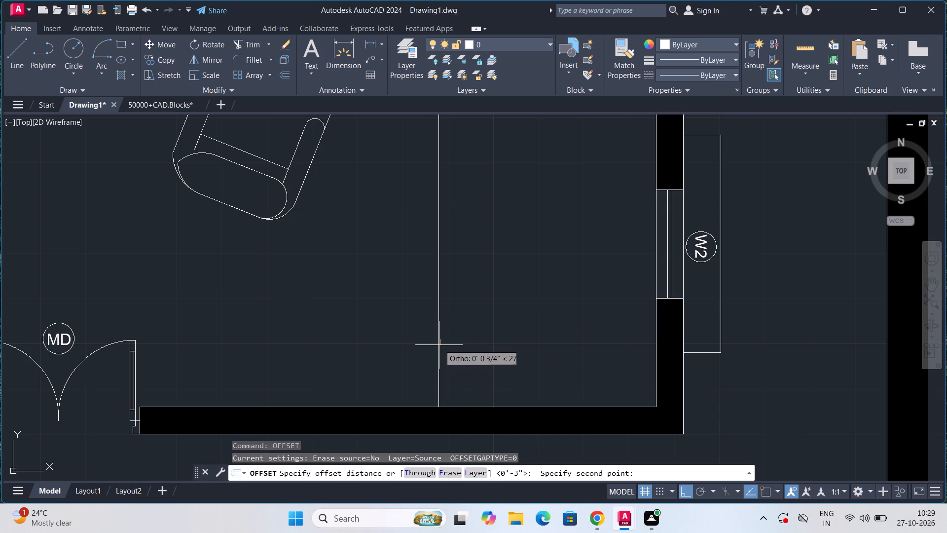
text(2")
key(Return)
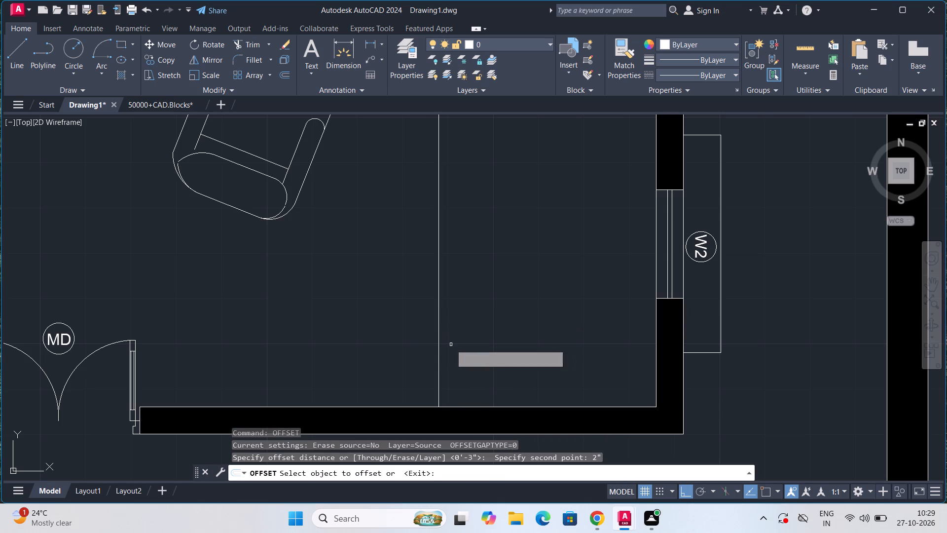
click(437, 318)
click(443, 318)
Offset the inner line of the living room's south wall 1'6" north into the room.
scroll(443, 318, down, 1)
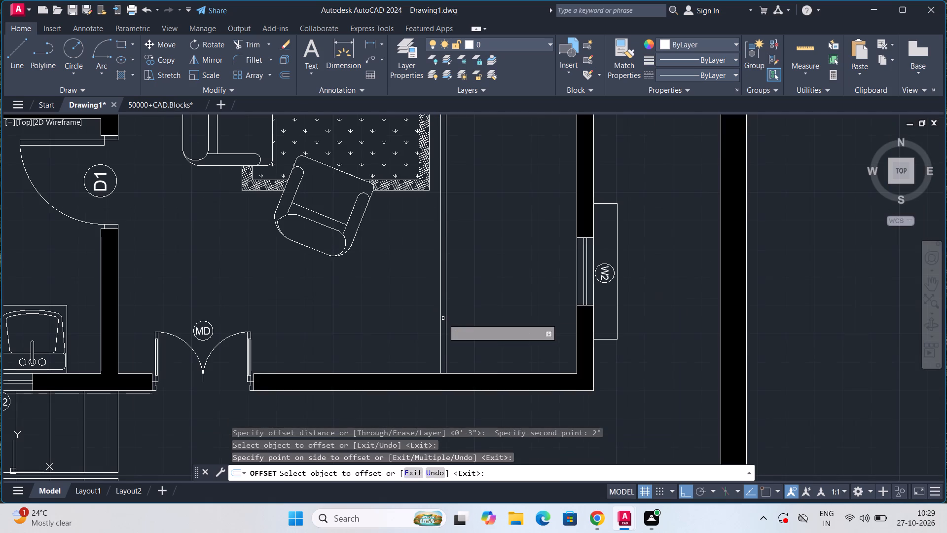
scroll(458, 346, down, 3)
middle_click(462, 309)
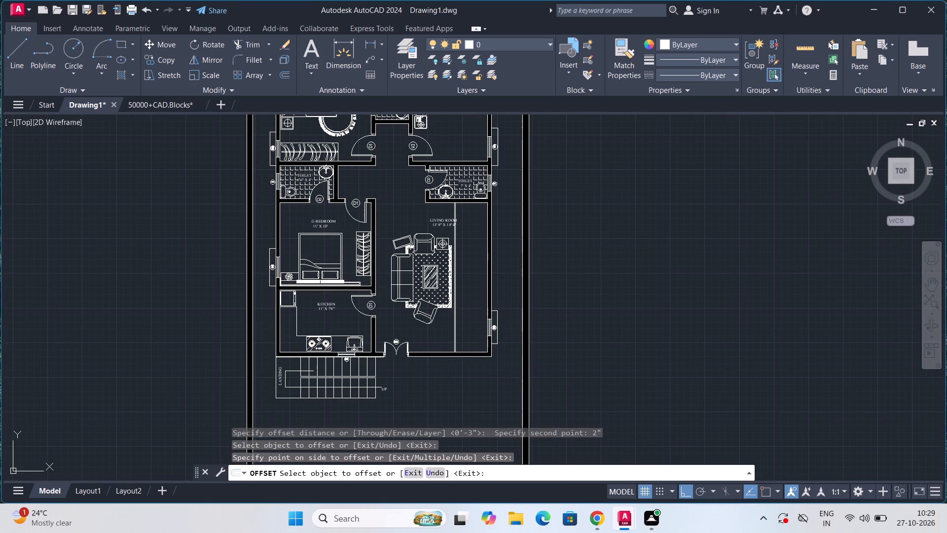
scroll(462, 308, up, 3)
scroll(470, 347, down, 2)
middle_drag(470, 347, 467, 305)
scroll(474, 346, up, 3)
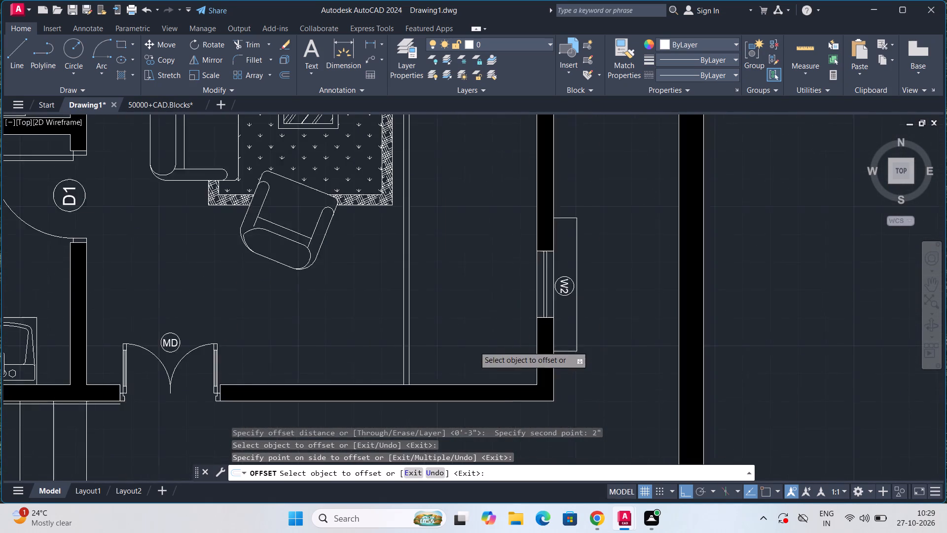
click(473, 408)
key(1)
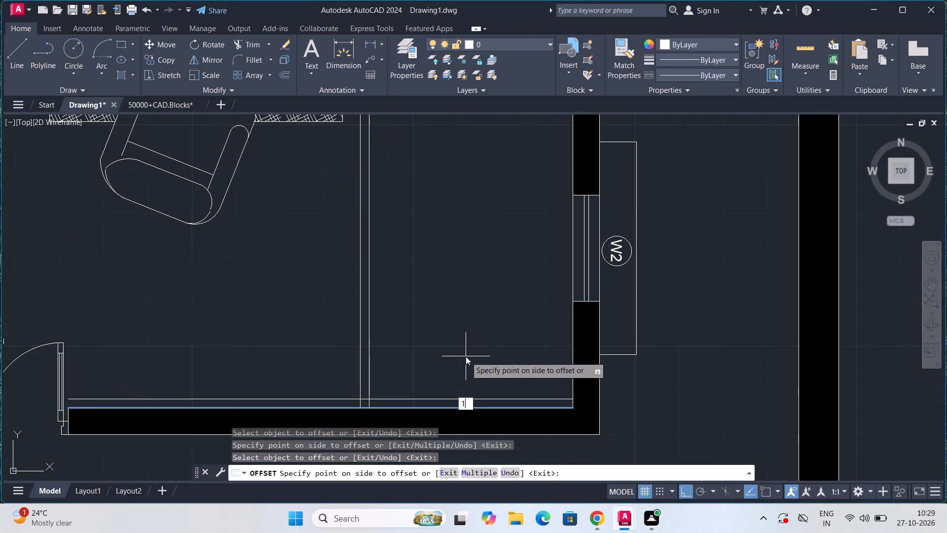
text('6")
key(Return)
click(466, 356)
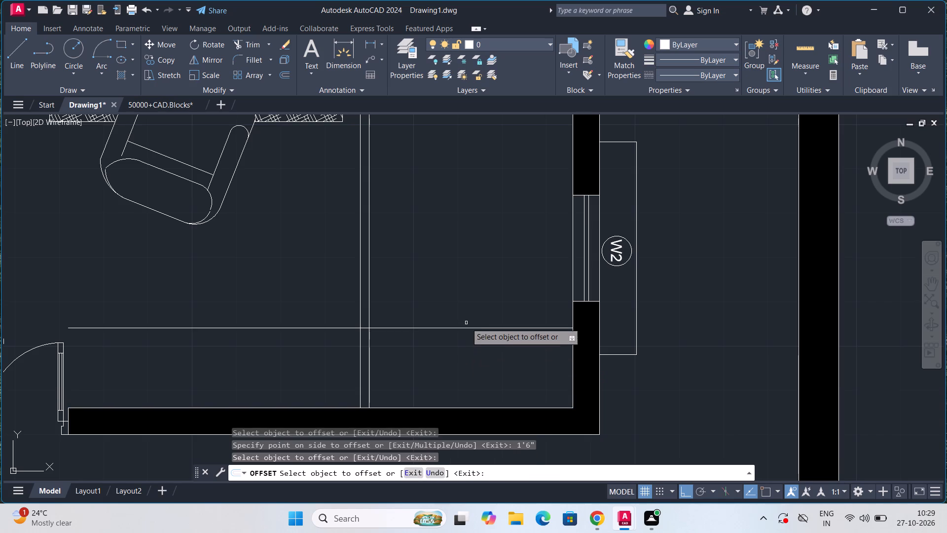
Offset the new horizontal line above the south wall 2" further north.
click(466, 328)
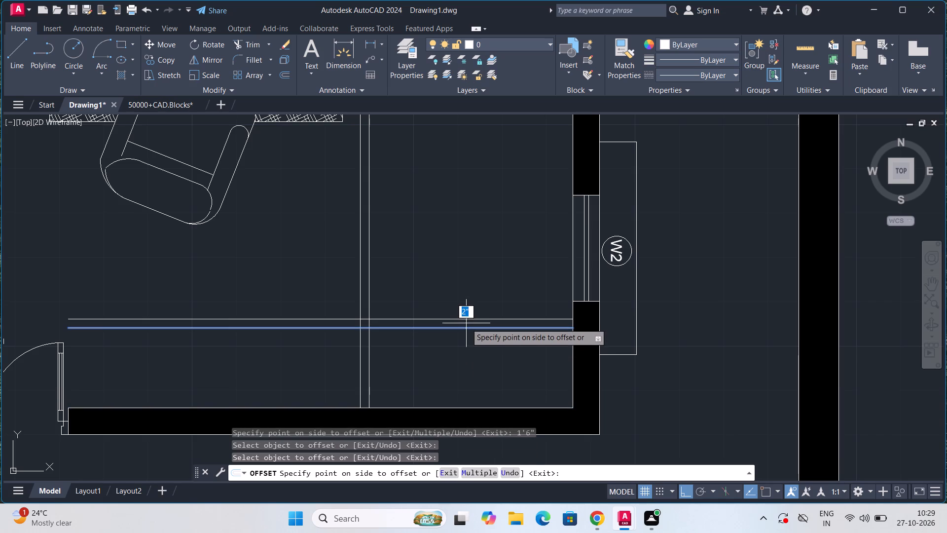
click(467, 321)
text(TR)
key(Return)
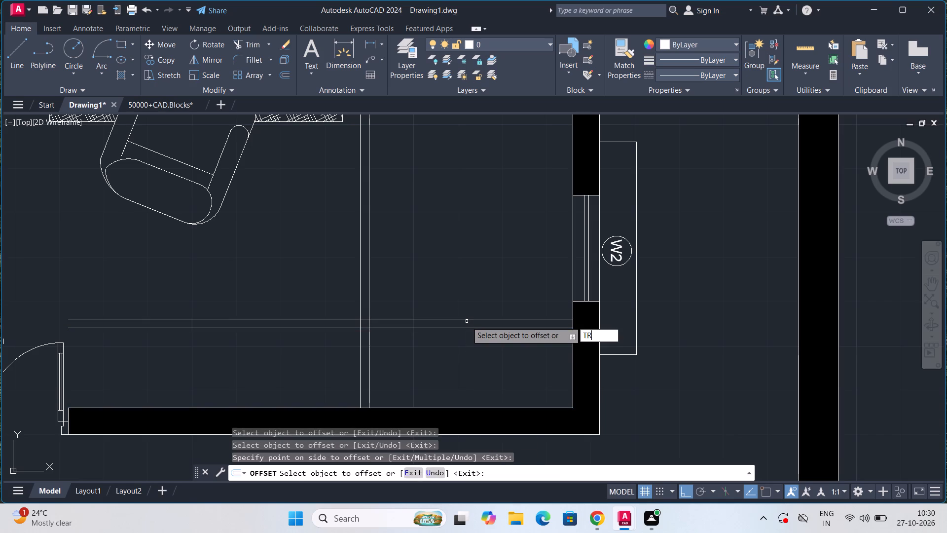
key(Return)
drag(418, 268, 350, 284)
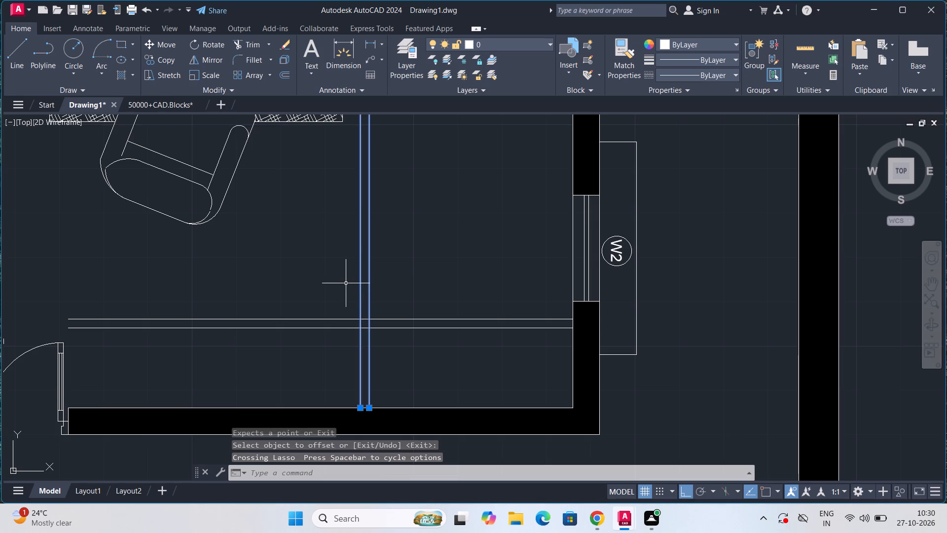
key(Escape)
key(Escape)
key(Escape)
Trim the crossing offset lines in the living room's southeast corner into a clean double-line L-shaped partition.
text(TR)
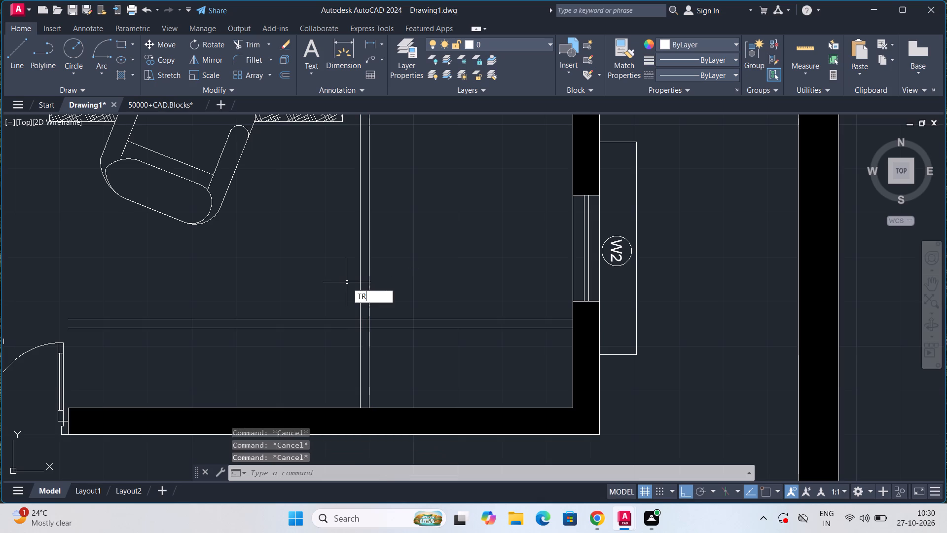
key(Return)
key(Return)
drag(440, 278, 323, 282)
drag(323, 283, 315, 340)
scroll(360, 327, up, 3)
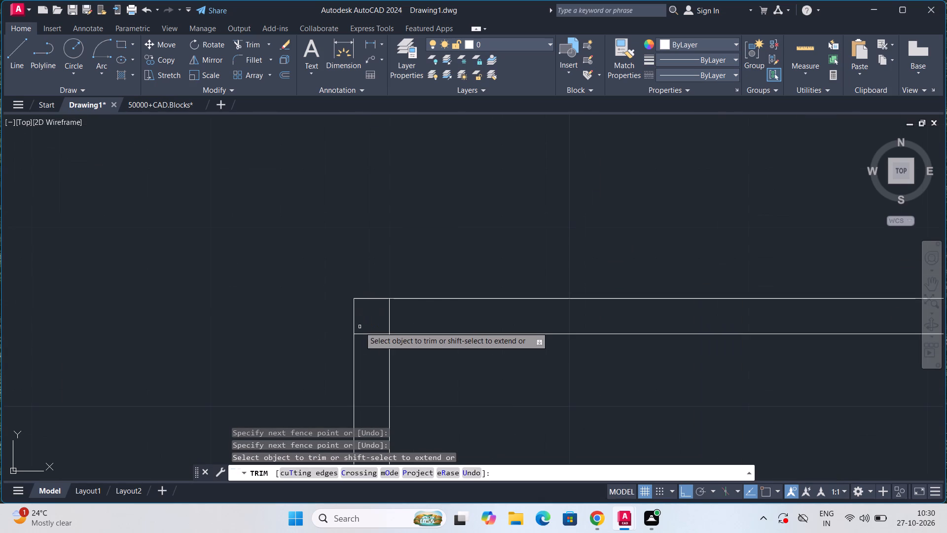
drag(362, 327, 367, 348)
drag(371, 325, 385, 322)
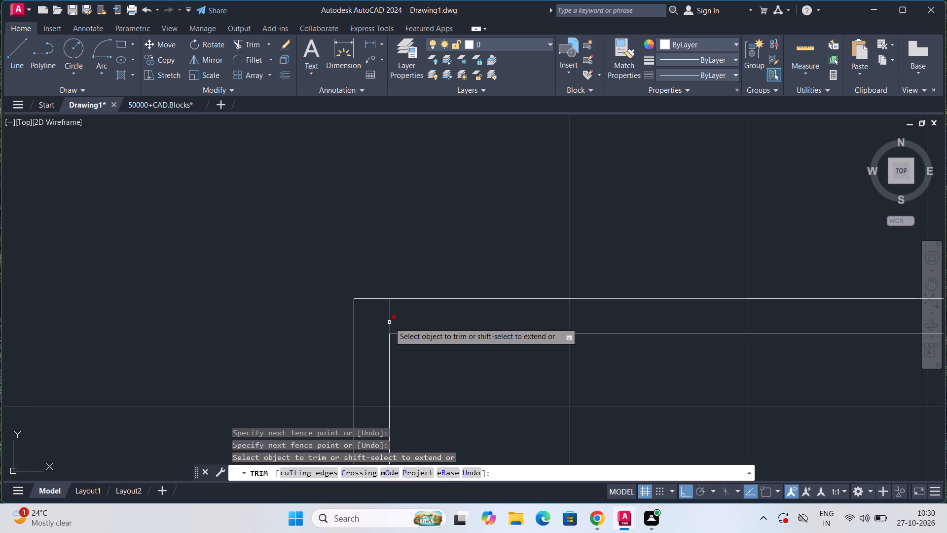
click(389, 322)
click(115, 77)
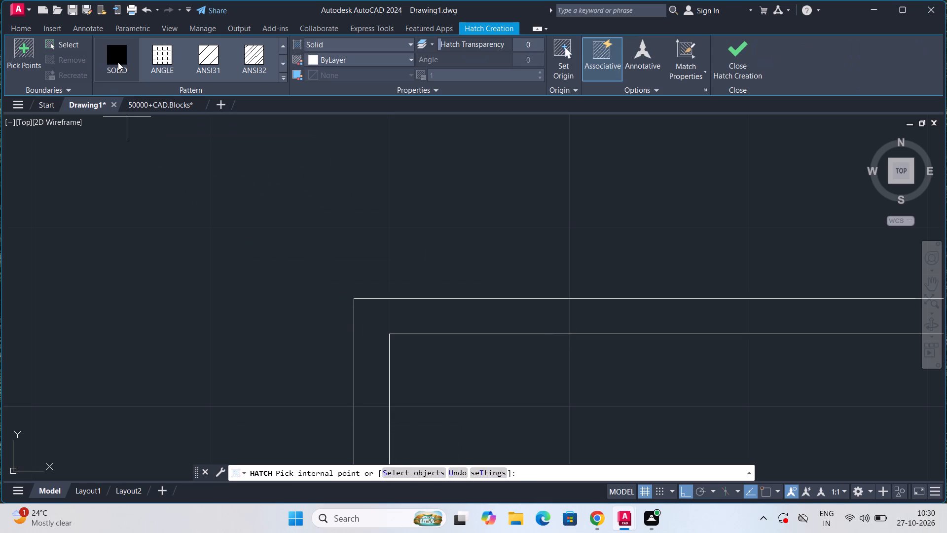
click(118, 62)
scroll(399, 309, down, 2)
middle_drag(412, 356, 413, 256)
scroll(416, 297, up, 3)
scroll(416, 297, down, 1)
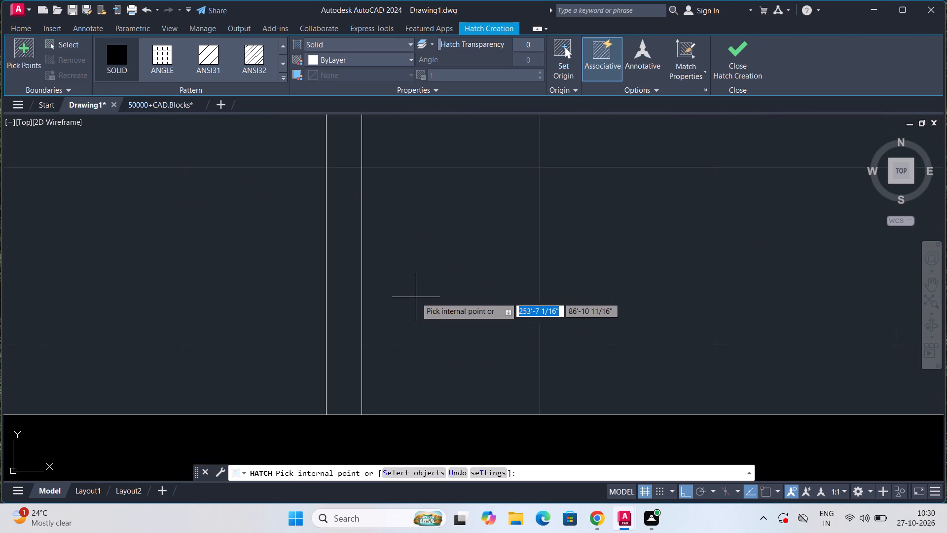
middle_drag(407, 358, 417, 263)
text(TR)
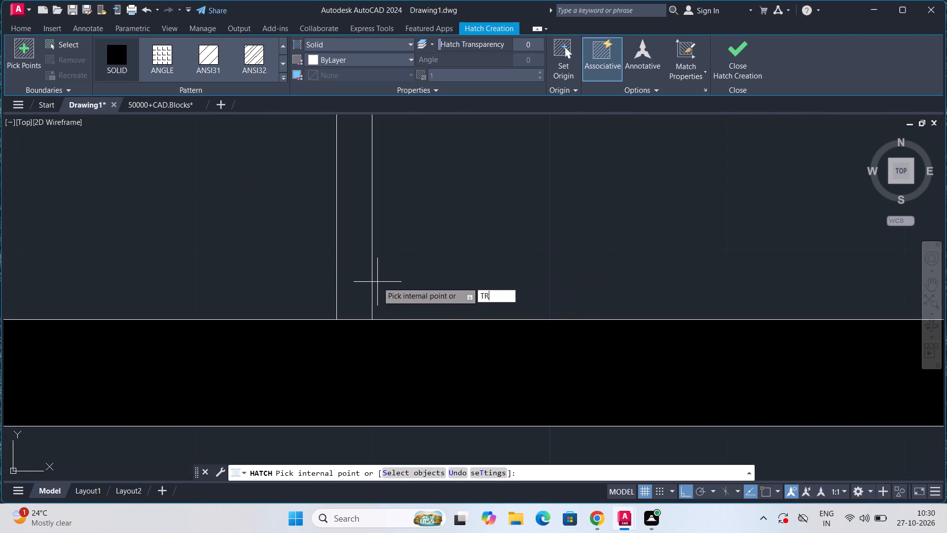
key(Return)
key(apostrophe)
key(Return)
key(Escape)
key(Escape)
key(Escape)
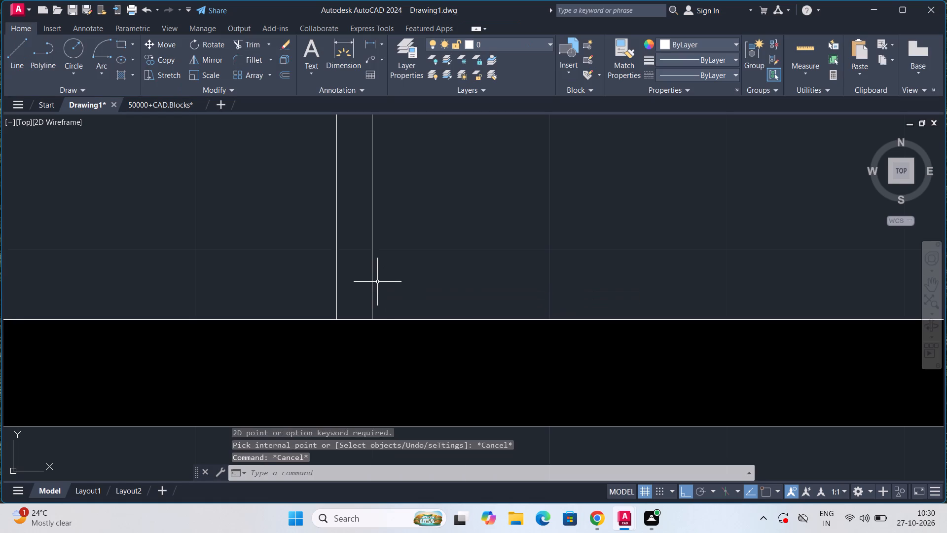
Trim the south and east wall lines between the partition's double lines to open both wall junctions.
text(TR)
key(Return)
key(Return)
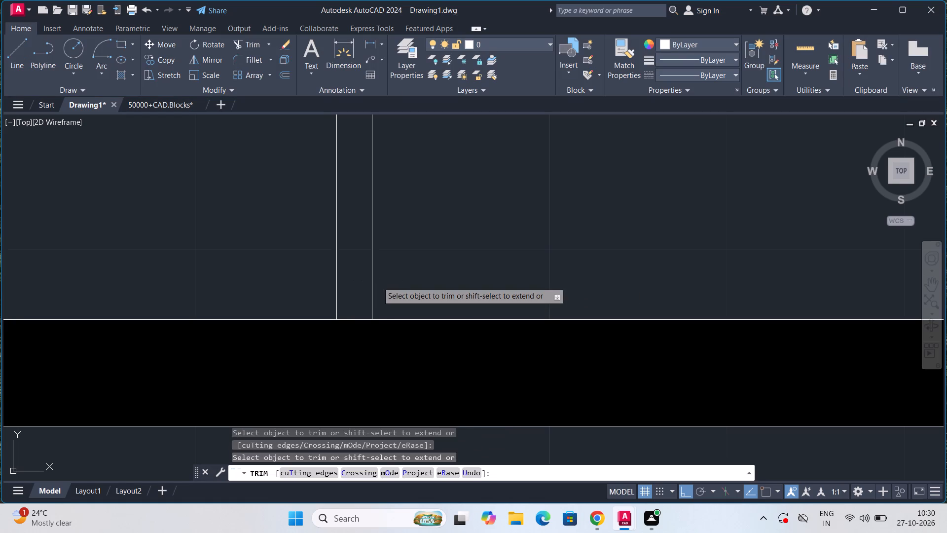
drag(343, 309, 344, 321)
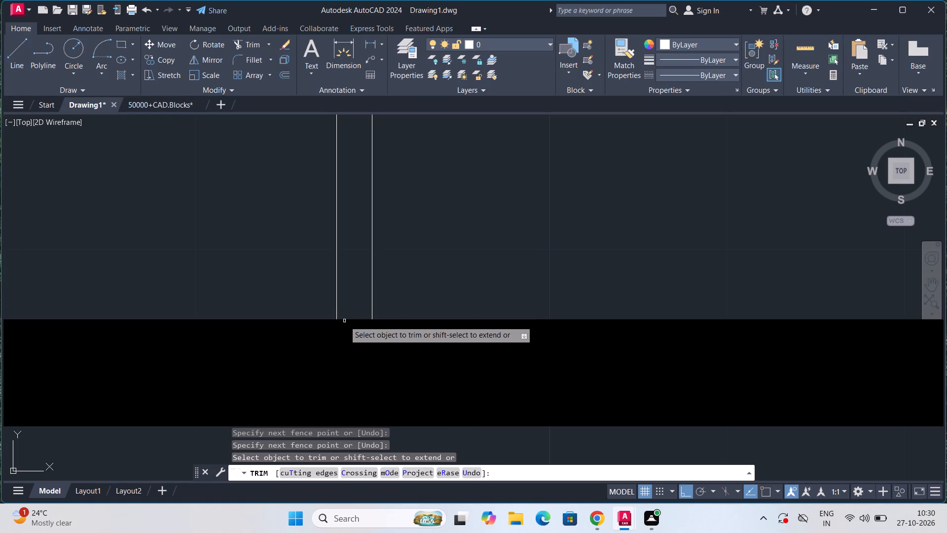
middle_drag(501, 277, 468, 458)
scroll(467, 446, down, 2)
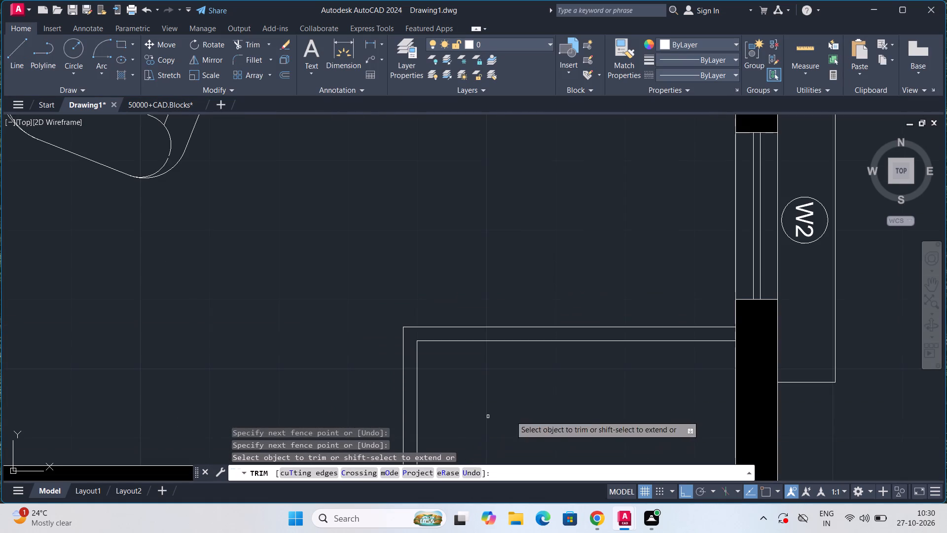
middle_drag(609, 388, 460, 392)
scroll(537, 338, up, 4)
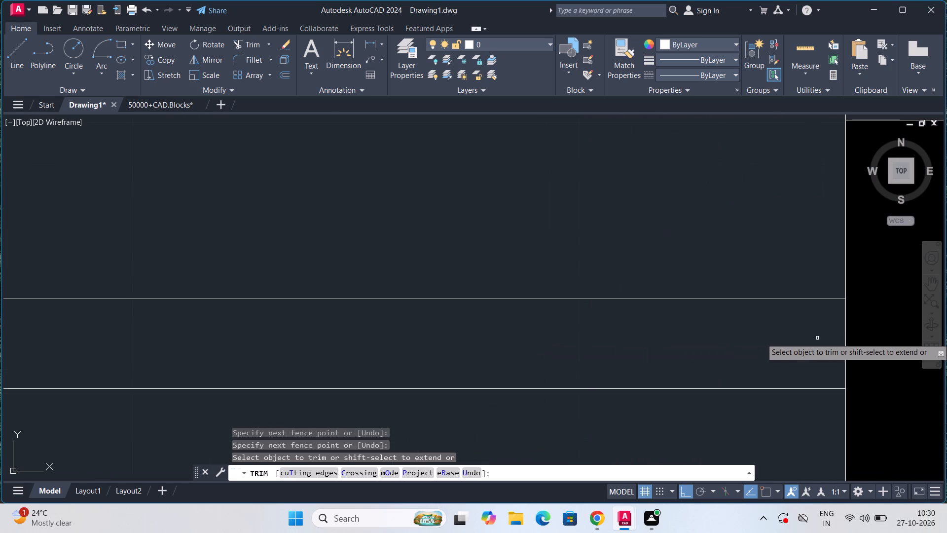
click(844, 312)
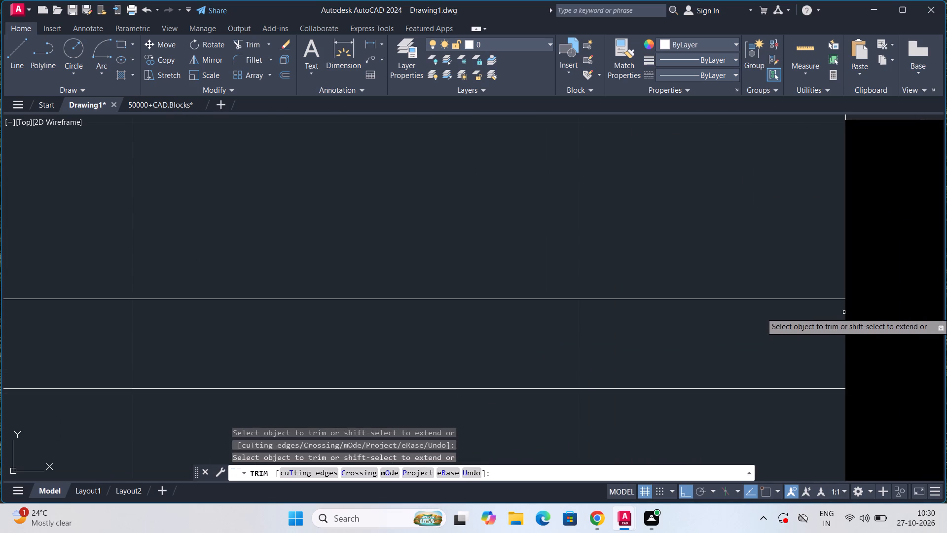
scroll(828, 332, down, 5)
scroll(659, 403, up, 2)
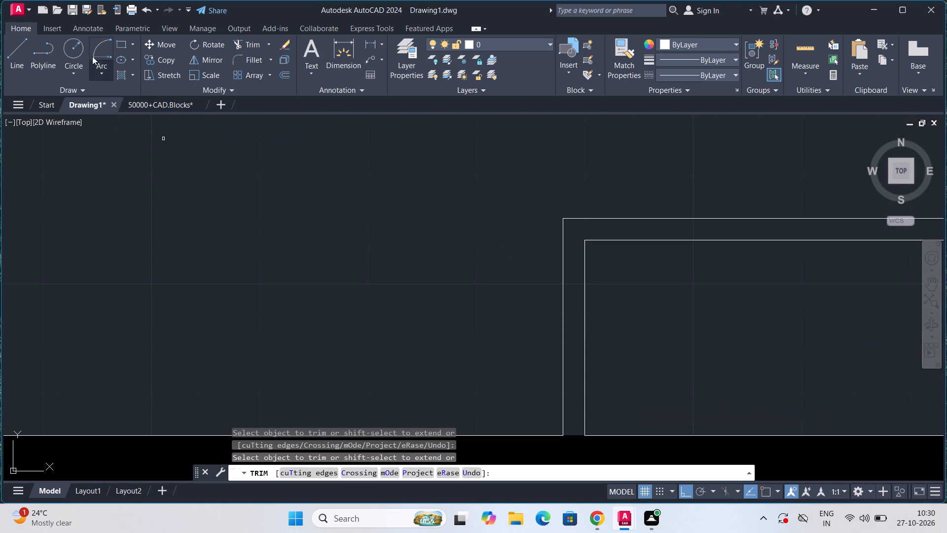
Fill the L-shaped partition and its connected south and east walls with a solid hatch in black (0,0,0).
click(115, 74)
click(122, 65)
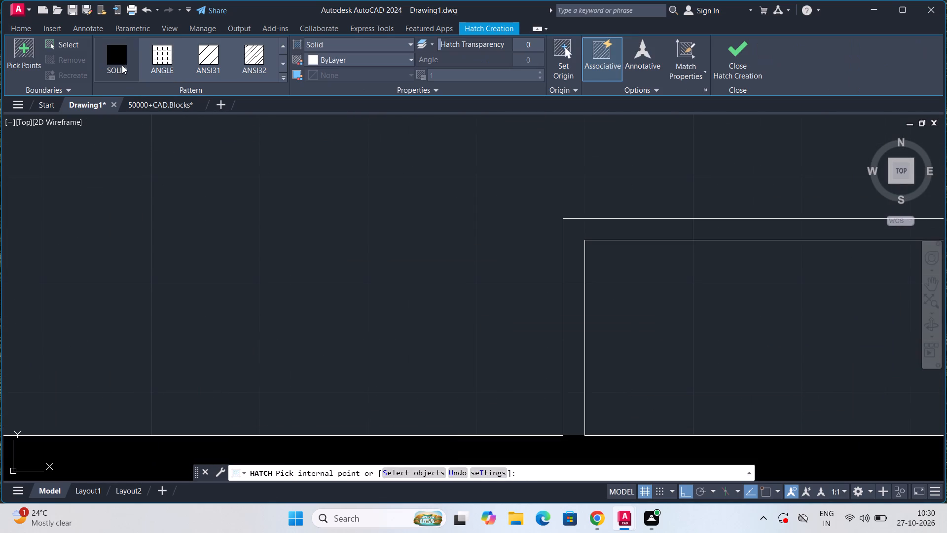
scroll(303, 286, down, 4)
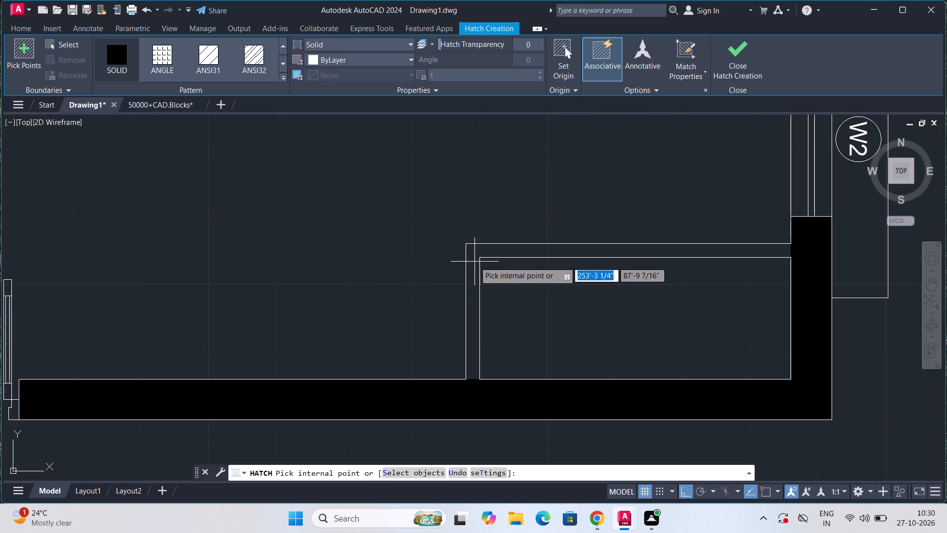
click(474, 262)
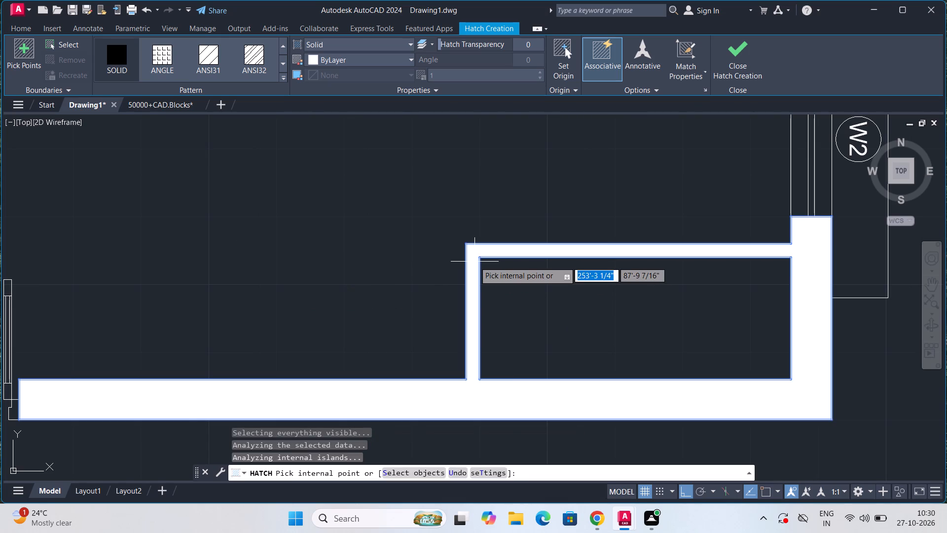
scroll(474, 262, down, 5)
scroll(473, 265, up, 4)
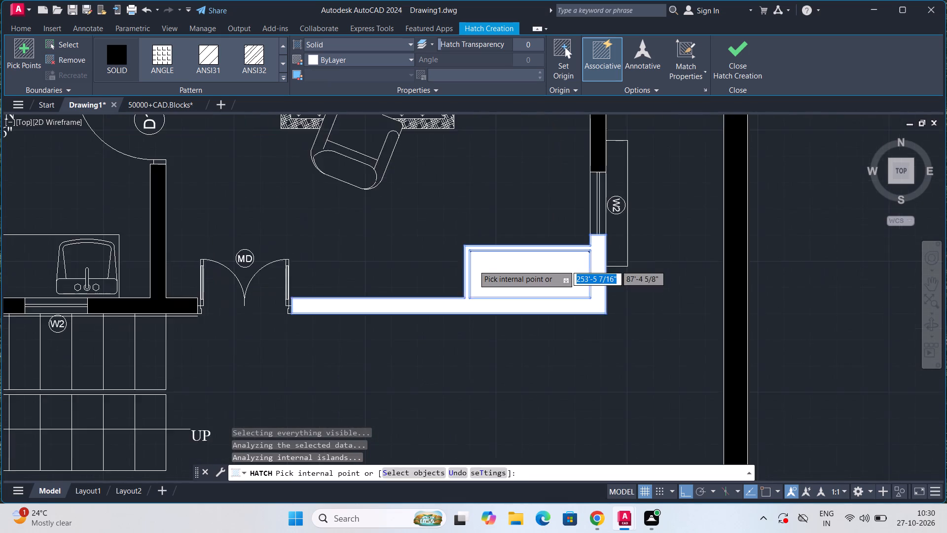
click(356, 262)
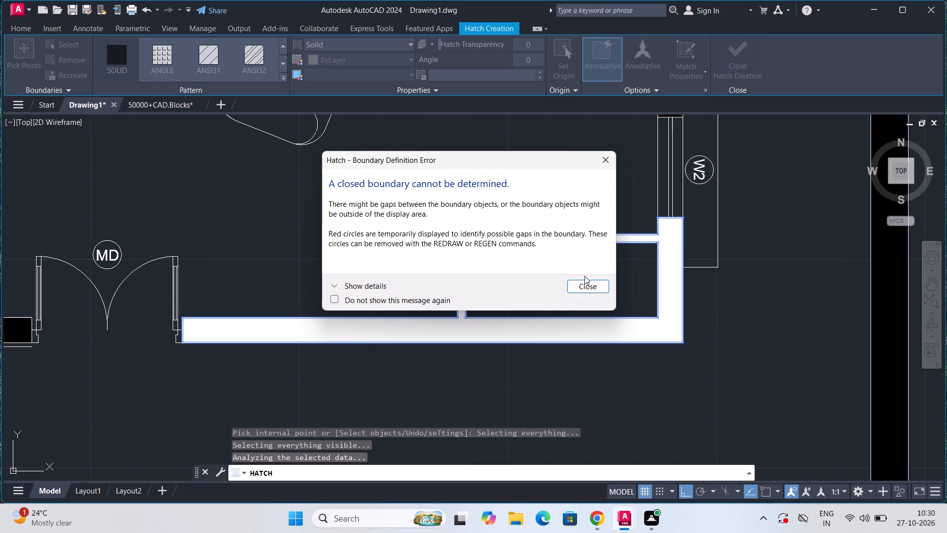
click(584, 281)
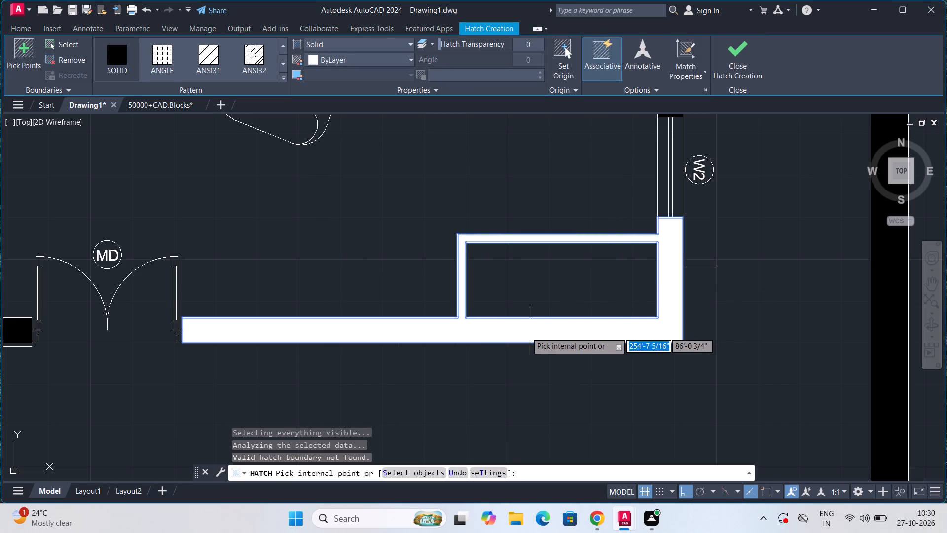
click(523, 333)
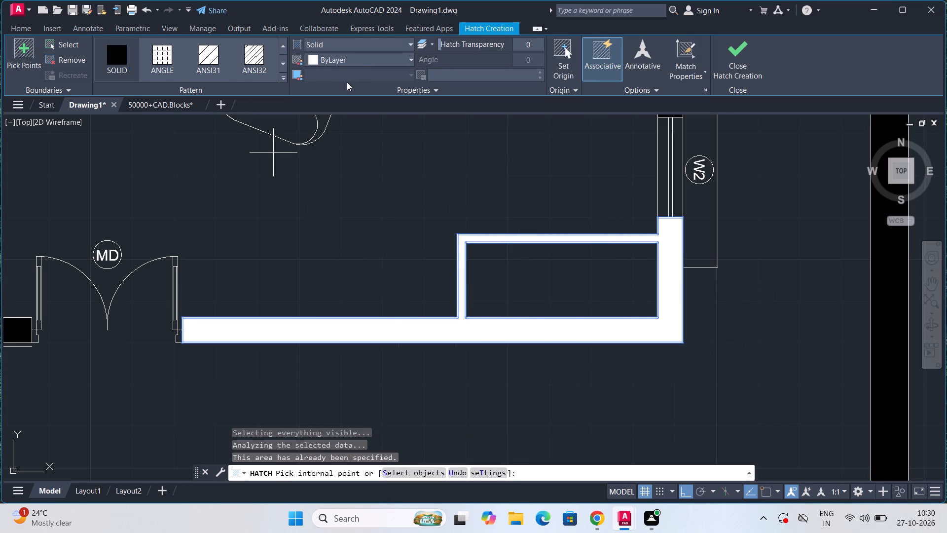
click(359, 61)
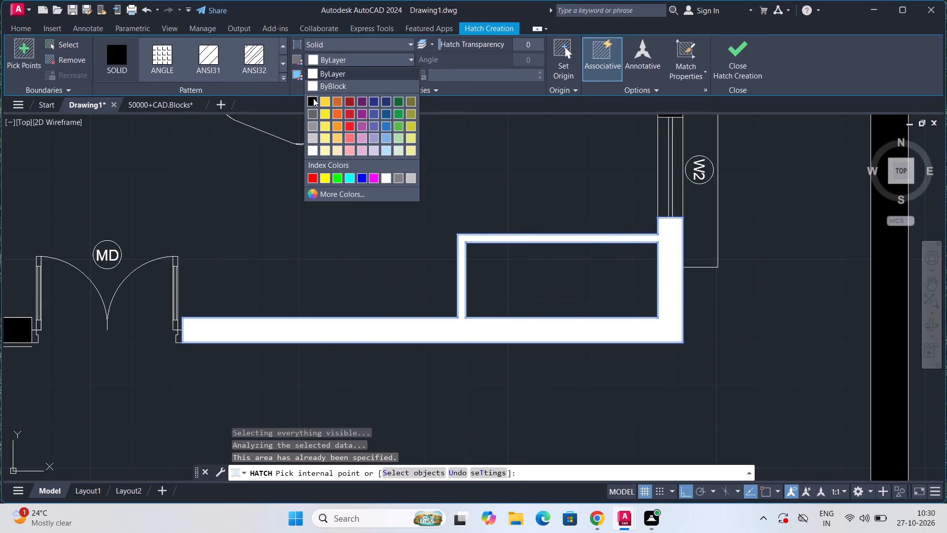
click(313, 98)
click(366, 271)
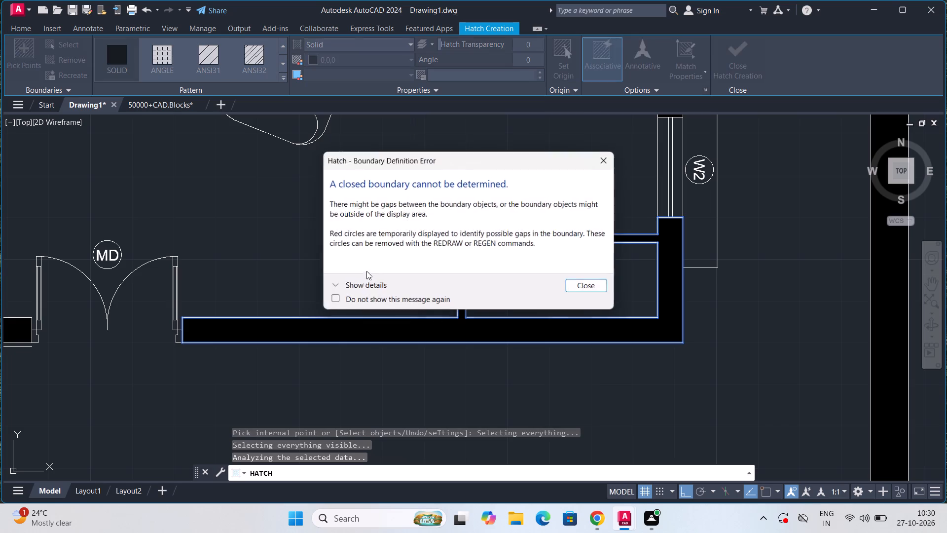
key(Escape)
key(Escape)
key(Escape)
Copy the KITCHEN room label into the new southeast corner enclosure, with Ortho turned off.
scroll(366, 271, down, 2)
scroll(392, 296, up, 2)
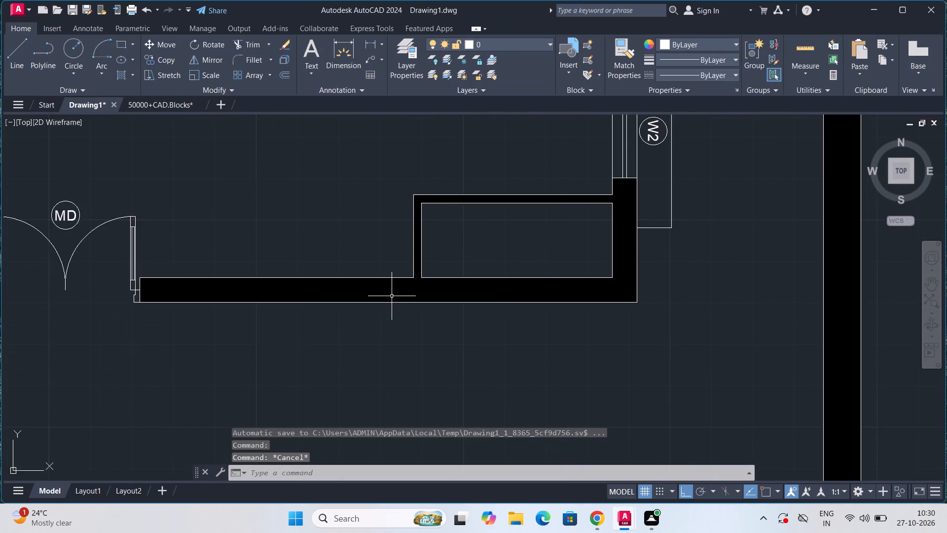
scroll(392, 296, down, 3)
click(204, 228)
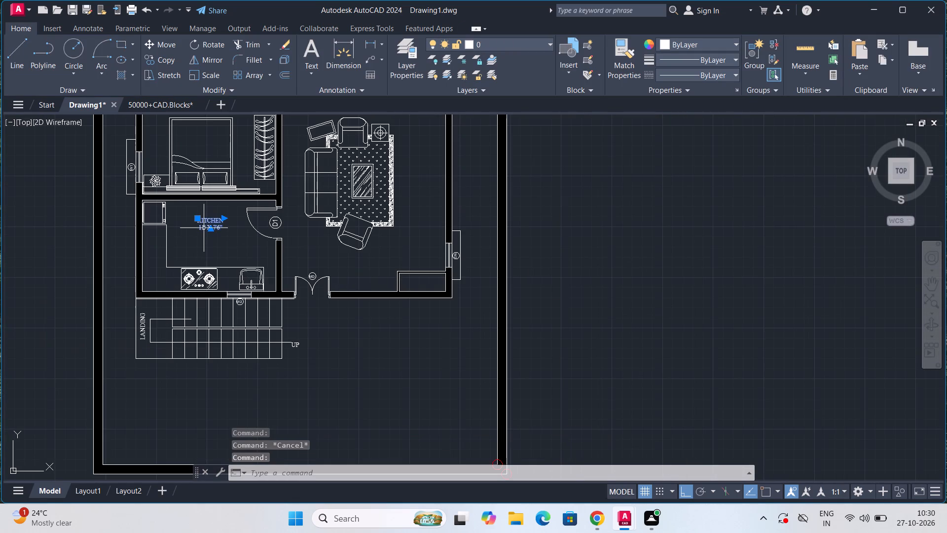
right_click(204, 228)
key(Escape)
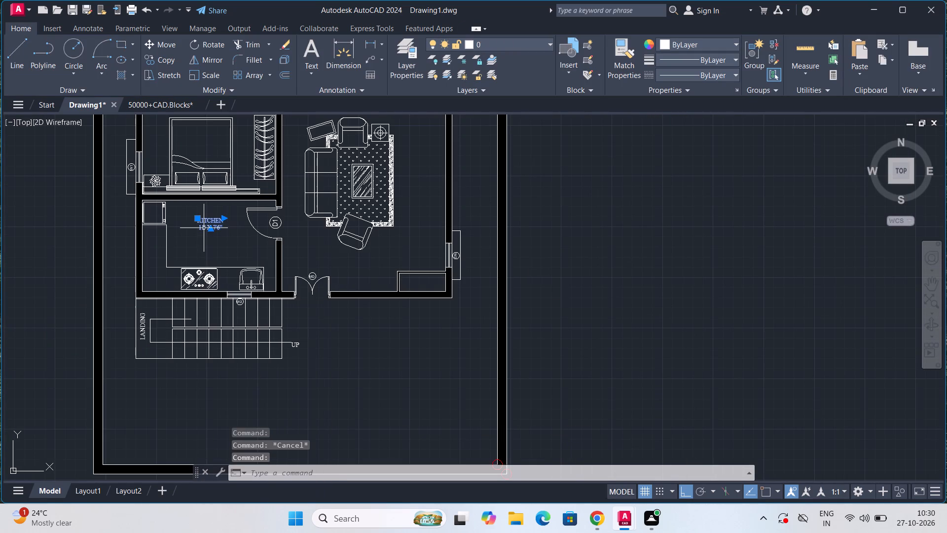
text(CO)
key(Return)
click(204, 228)
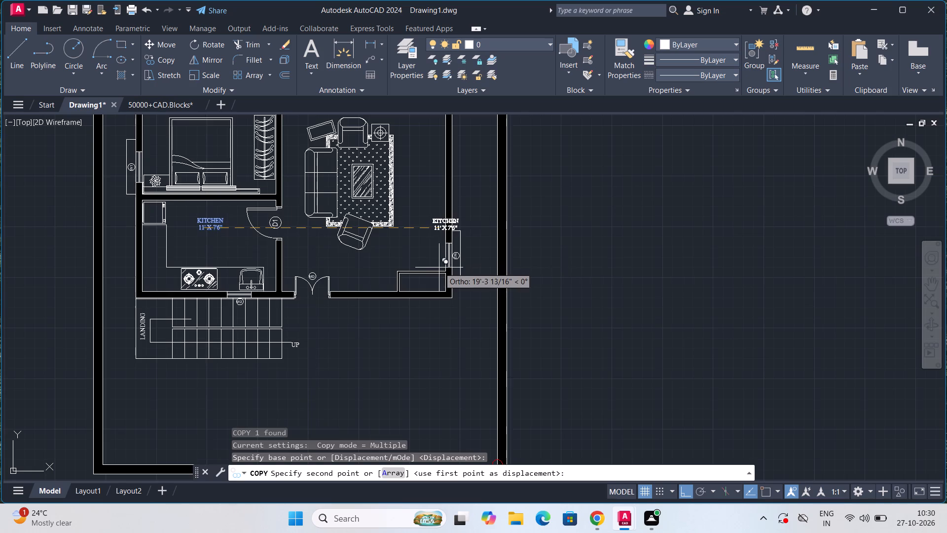
scroll(439, 268, up, 1)
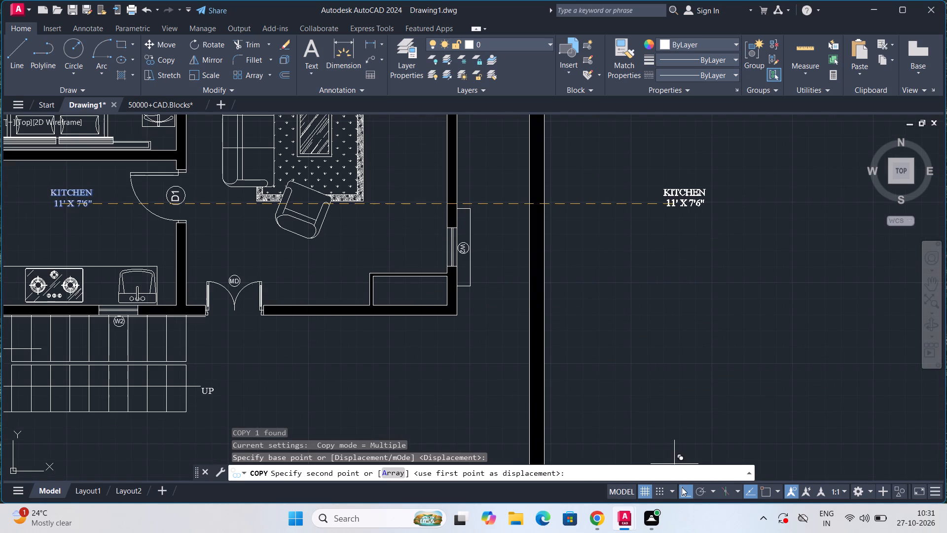
click(682, 487)
scroll(397, 307, up, 2)
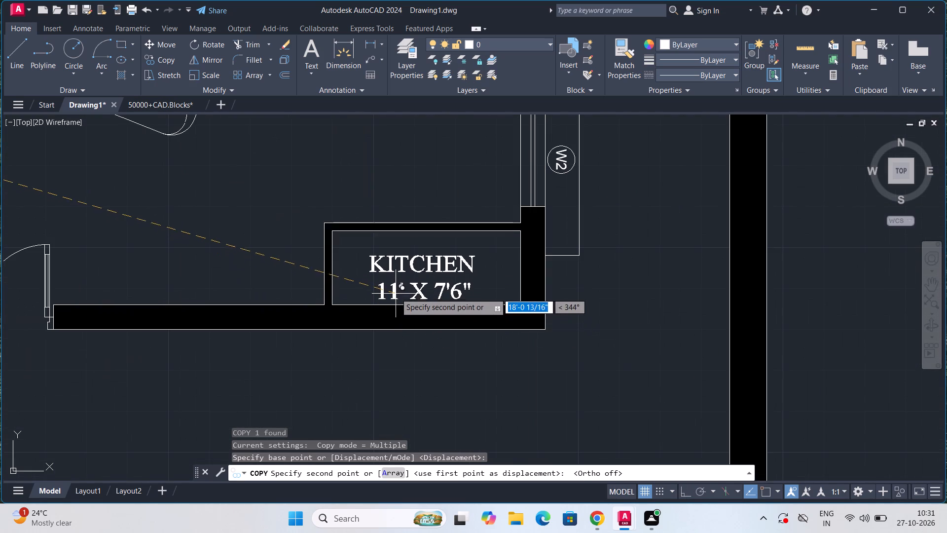
click(396, 289)
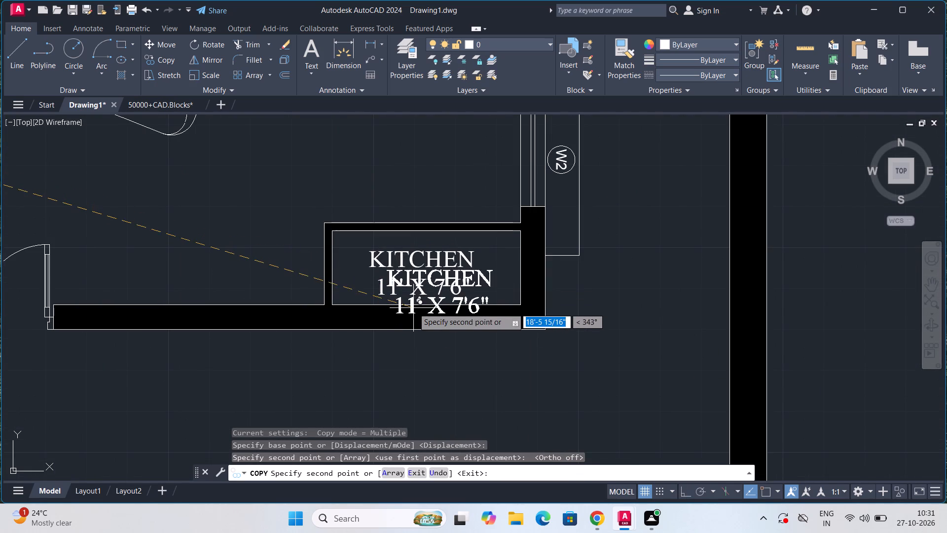
key(Escape)
Replace the copied label's text with "POOJA" and, on the second line, "4' X 1'6"".
double_click(417, 261)
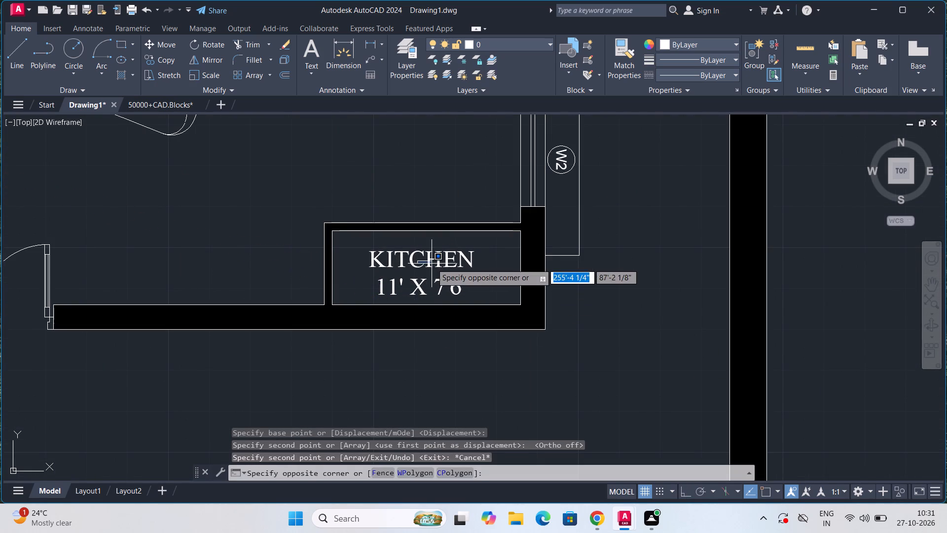
double_click(432, 264)
double_click(465, 279)
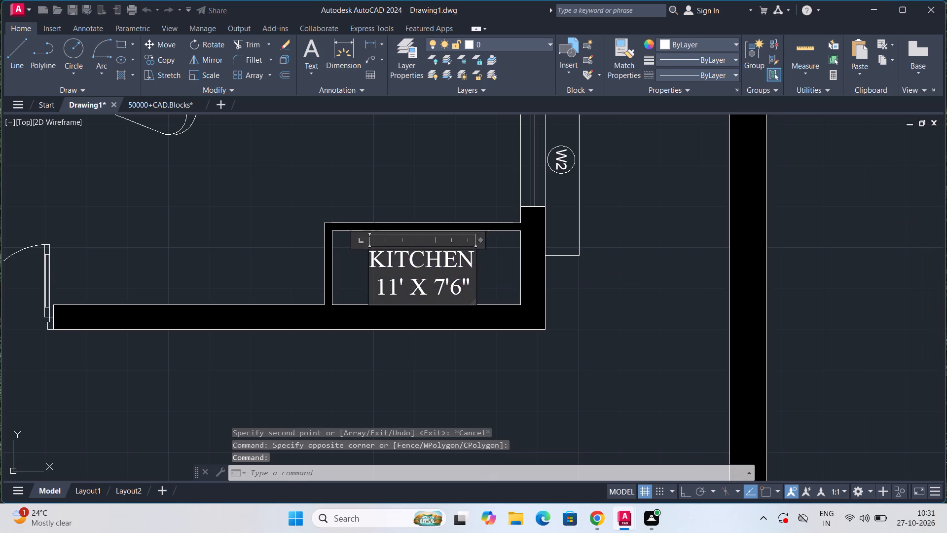
click(473, 284)
key(BackSpace)
key(BackSpace)
key(BackSpace)
key(BackSpace)
key(BackSpace)
key(BackSpace)
key(BackSpace)
key(BackSpace)
key(BackSpace)
key(BackSpace)
key(BackSpace)
key(BackSpace)
key(BackSpace)
key(BackSpace)
key(BackSpace)
key(BackSpace)
key(BackSpace)
key(BackSpace)
key(BackSpace)
key(BackSpace)
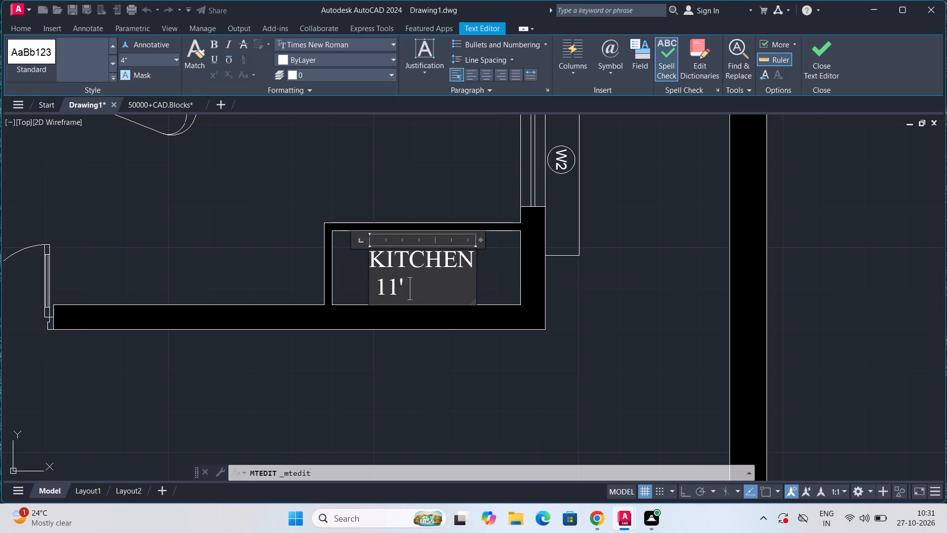
text(POOJA)
key(Return)
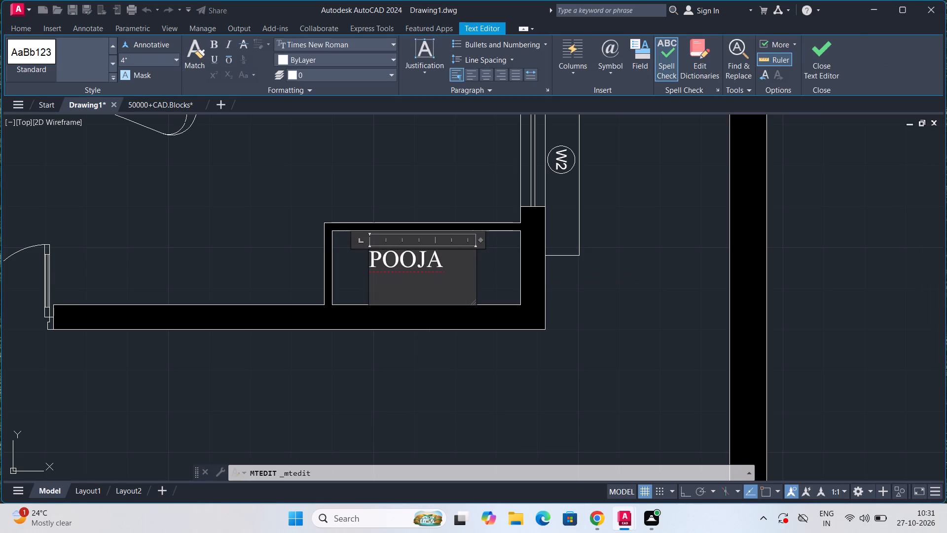
key(4)
text(' X 1'6")
click(480, 344)
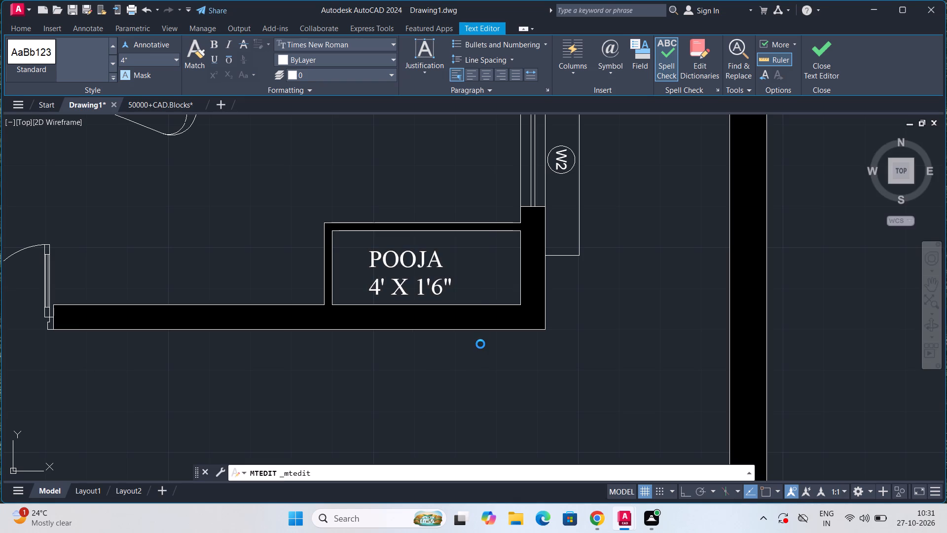
Look over the furnished floor plan, from the bedrooms and toilets down to the open front area inside the compound wall.
scroll(480, 344, down, 5)
scroll(476, 360, up, 2)
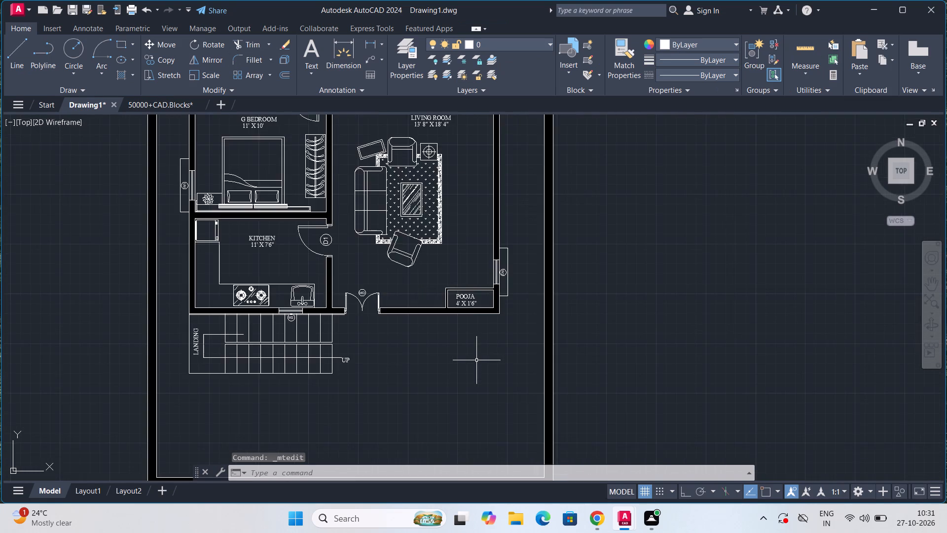
scroll(476, 360, down, 1)
middle_drag(472, 282, 474, 383)
scroll(474, 353, up, 2)
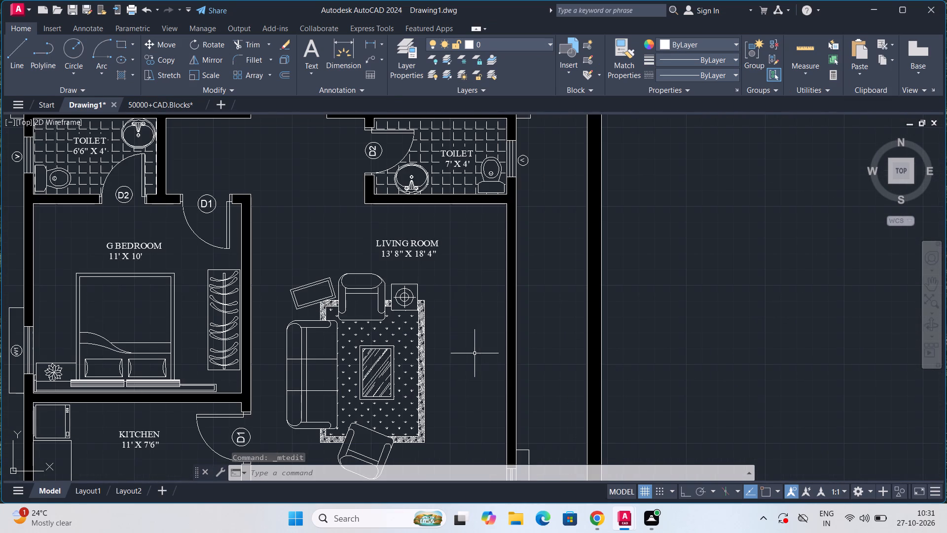
middle_drag(474, 353, 476, 481)
middle_drag(450, 366, 452, 417)
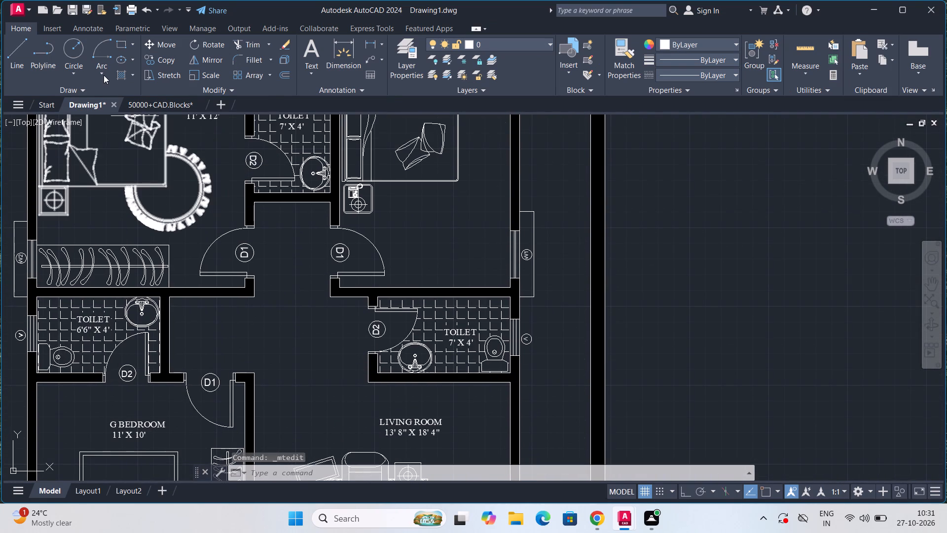
scroll(400, 394, down, 2)
middle_drag(423, 395, 454, 237)
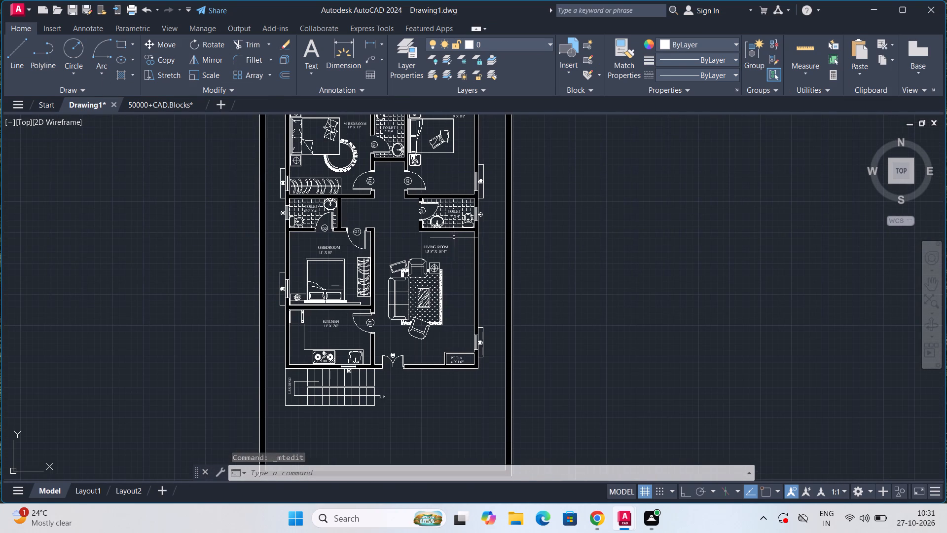
middle_drag(455, 316, 458, 247)
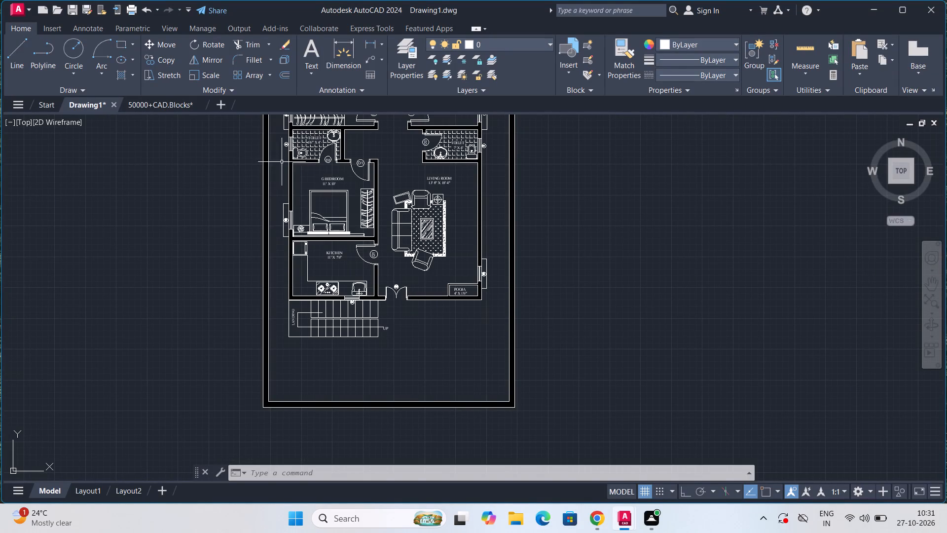
Draw a rectangle about 14'-2" by 8' below the staircase, inside the southwest corner of the compound wall.
click(120, 47)
scroll(345, 349, up, 2)
middle_drag(345, 348, 389, 258)
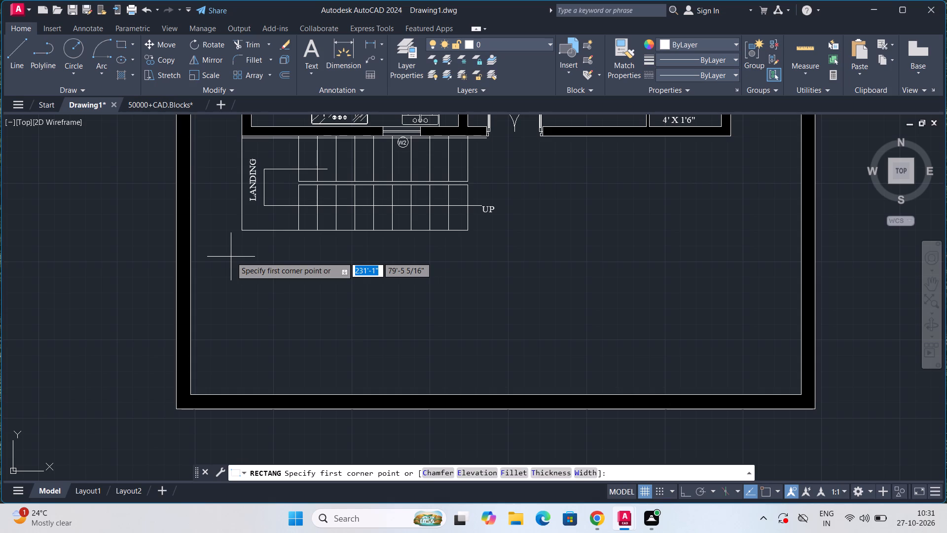
click(207, 239)
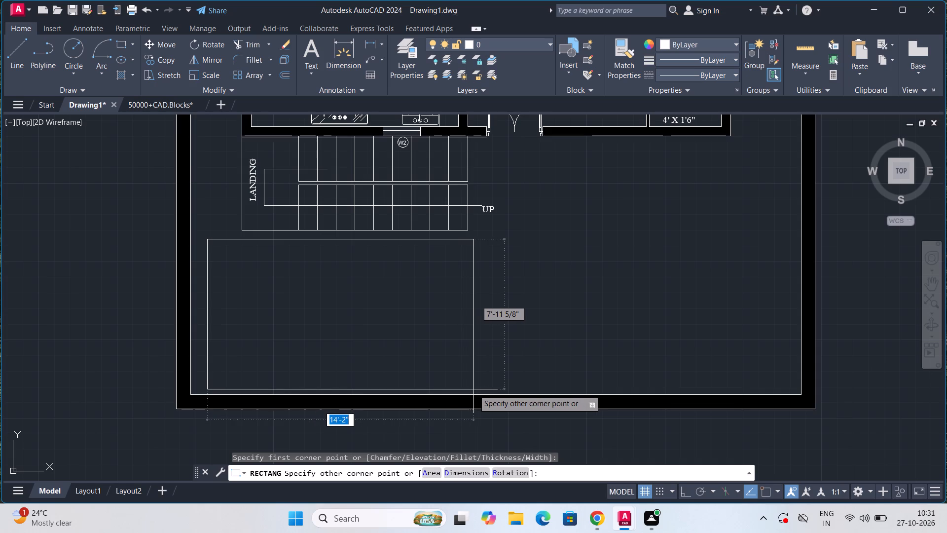
click(473, 389)
Draw a narrow, tall rectangle inside the southeast corner of the compound wall, below the pooja enclosure.
scroll(473, 389, down, 1)
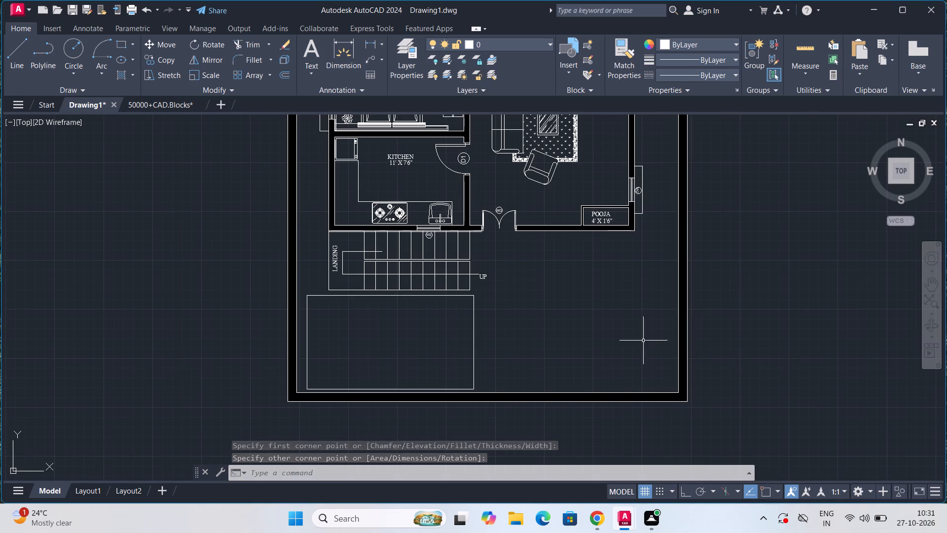
click(116, 45)
drag(613, 285, 632, 327)
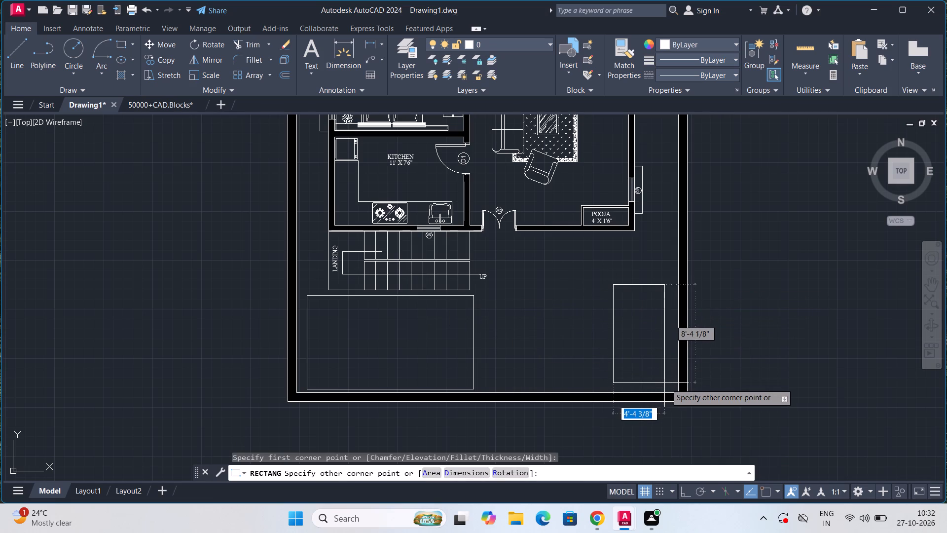
click(671, 388)
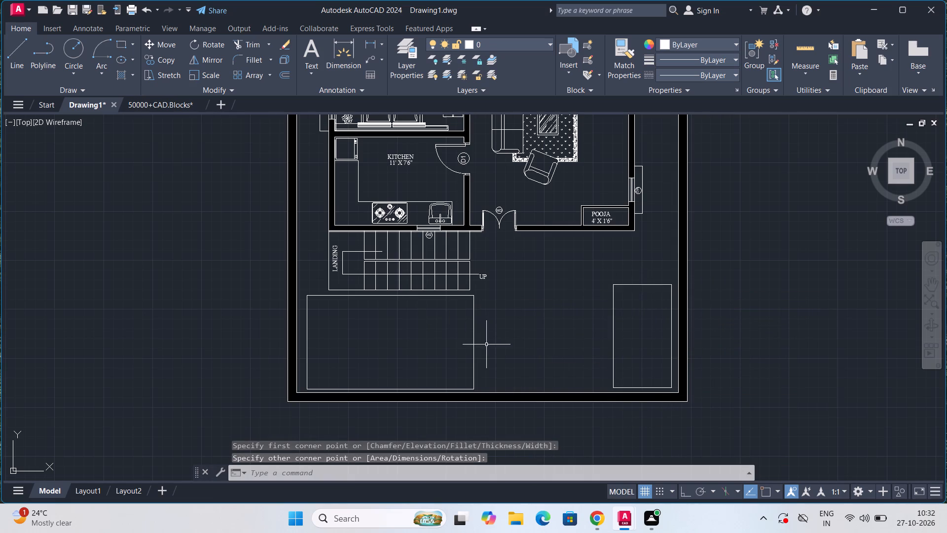
Erase the black solid hatch from the outer compound wall.
middle_drag(486, 344, 541, 328)
click(347, 309)
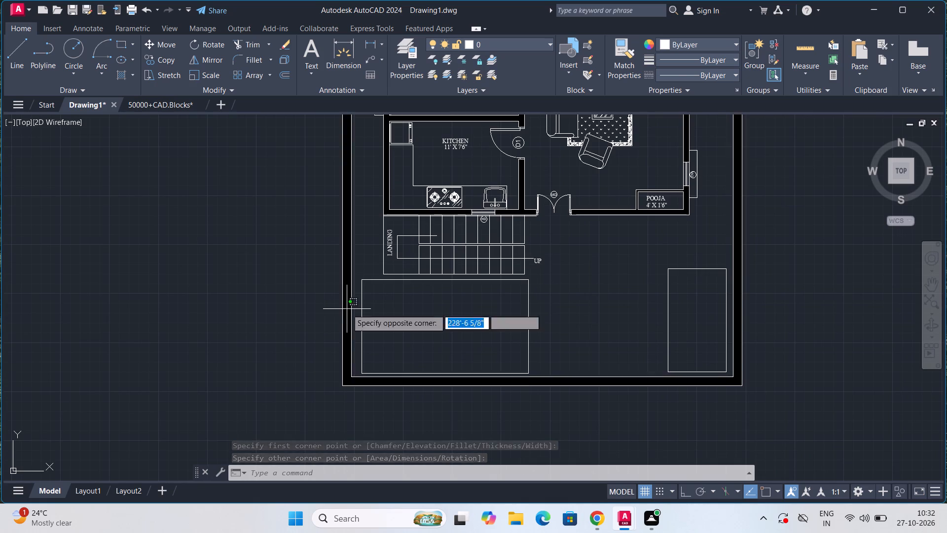
key(Delete)
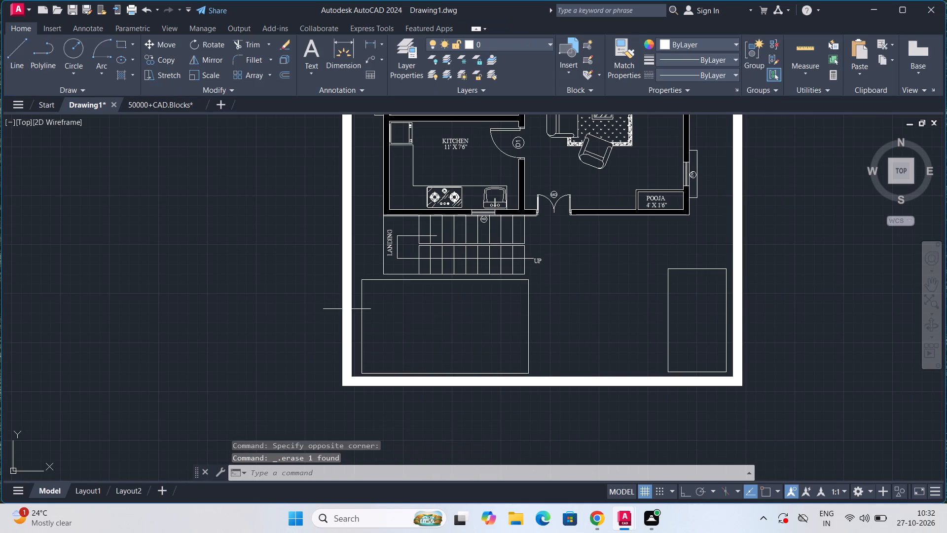
key(Delete)
key(Delete)
key(Delete)
Erase the remaining white solid fill from the compound wall, leaving only its double outline.
scroll(347, 309, down, 3)
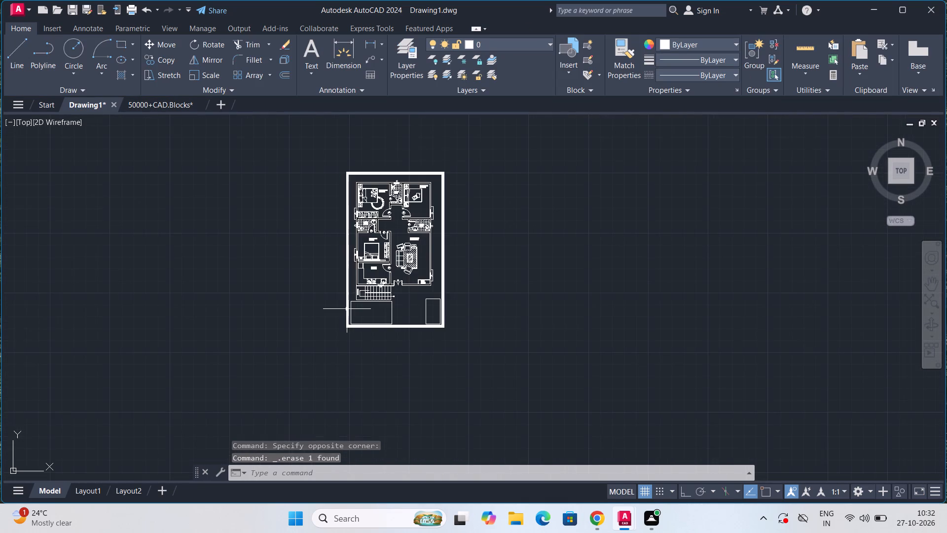
middle_drag(347, 309, 330, 409)
scroll(330, 409, up, 3)
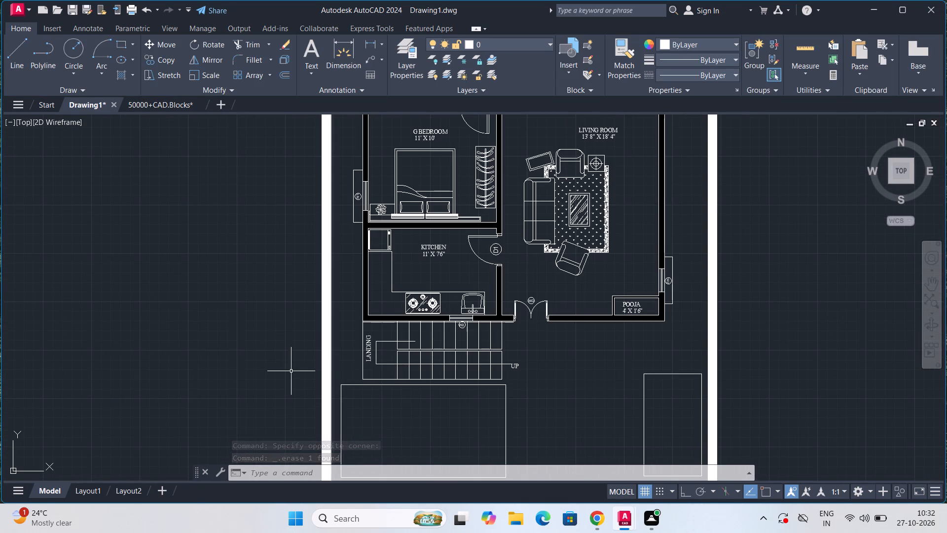
click(217, 366)
scroll(217, 366, down, 1)
key(Escape)
key(Escape)
key(Escape)
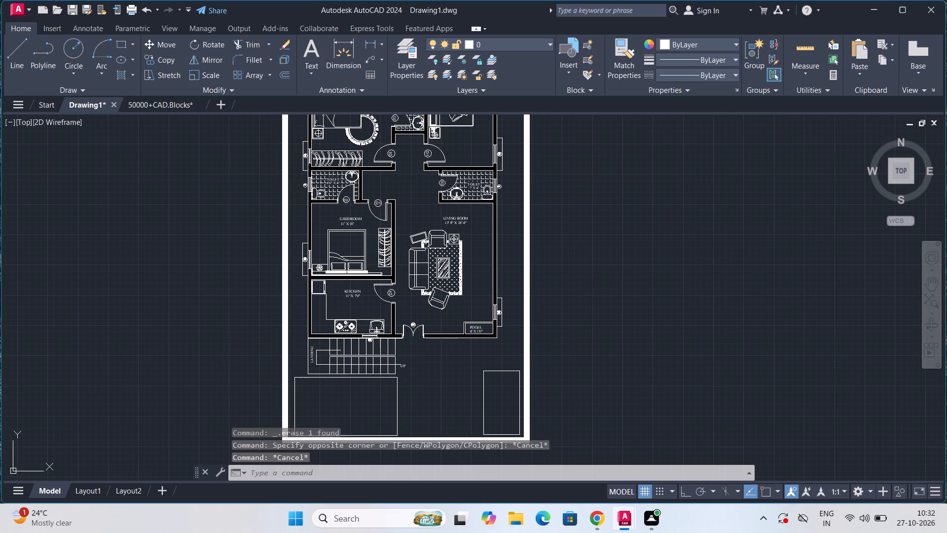
key(Escape)
key(Escape)
key(Escape)
key(Escape)
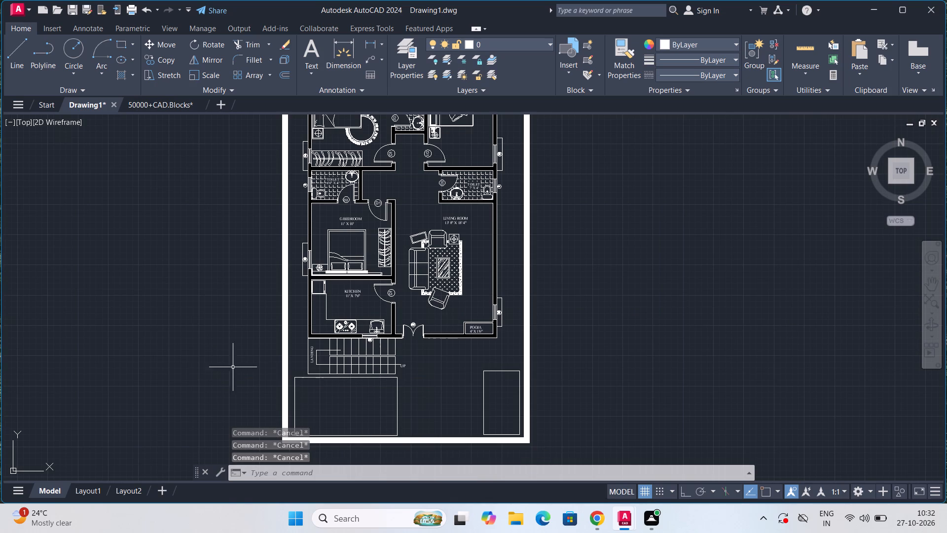
scroll(527, 321, down, 2)
scroll(527, 321, up, 5)
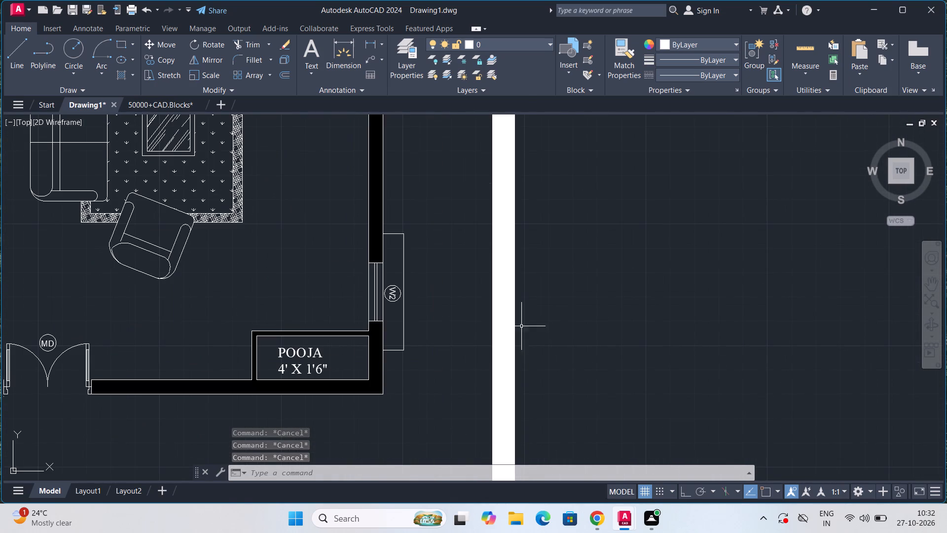
click(507, 348)
key(Delete)
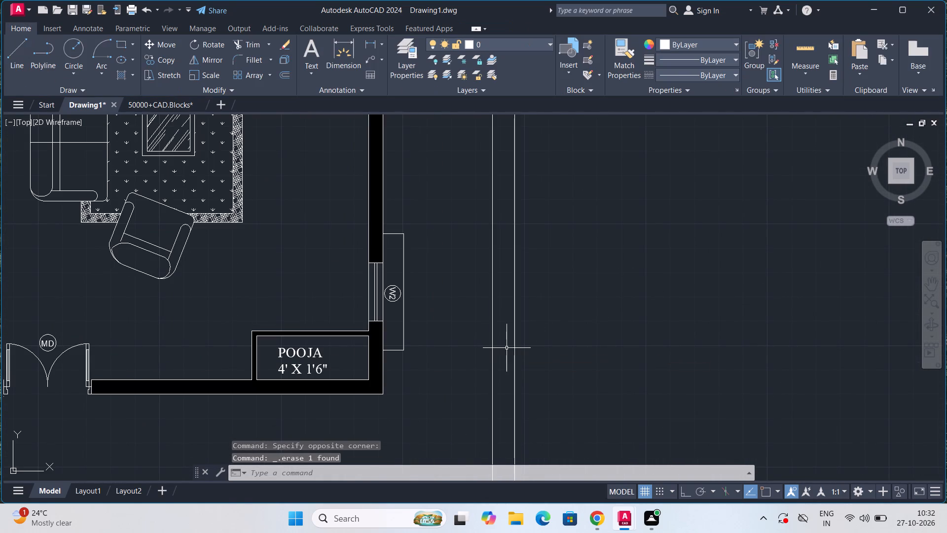
Extend the compound wall's inner south line westward to meet the outer west line.
scroll(507, 348, down, 6)
scroll(462, 369, up, 4)
middle_drag(462, 369, 522, 309)
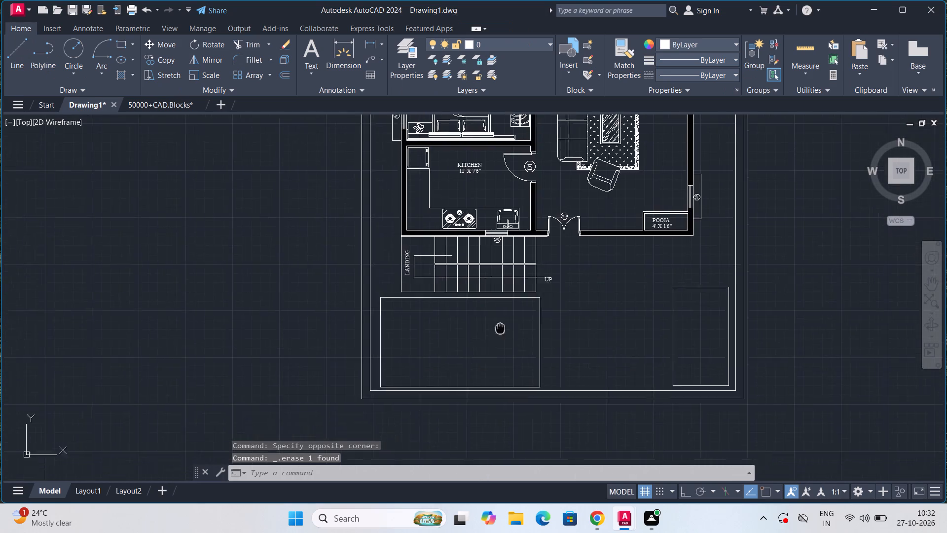
middle_drag(522, 309, 522, 308)
scroll(406, 337, up, 4)
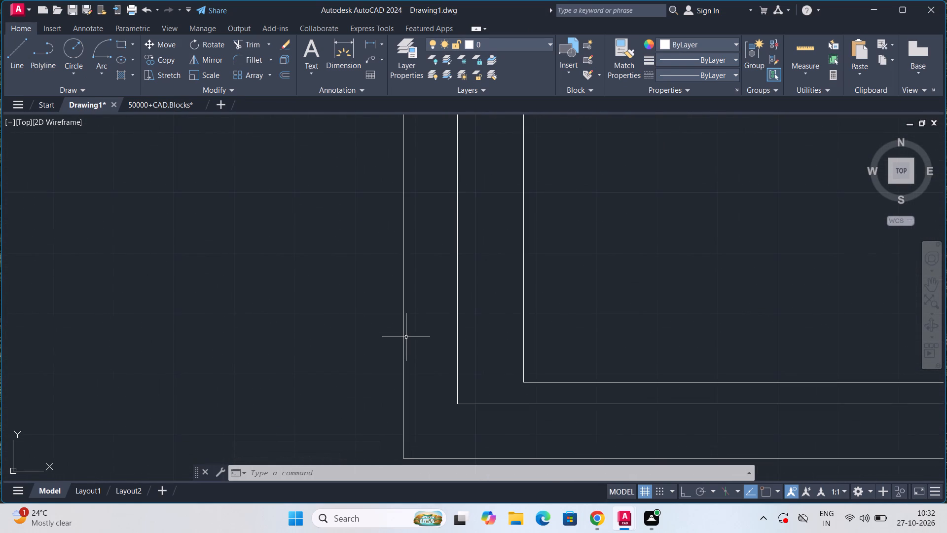
scroll(406, 337, down, 4)
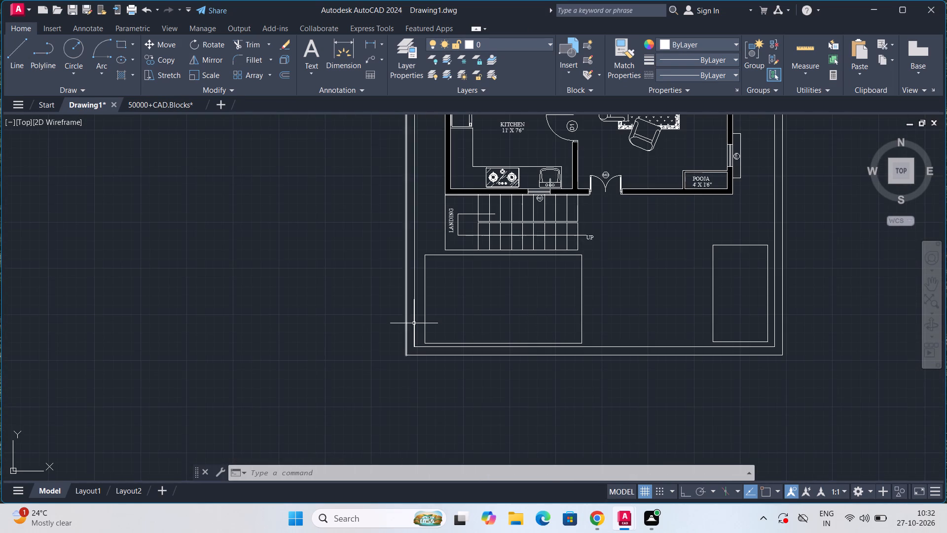
middle_drag(414, 322, 417, 378)
scroll(417, 378, up, 2)
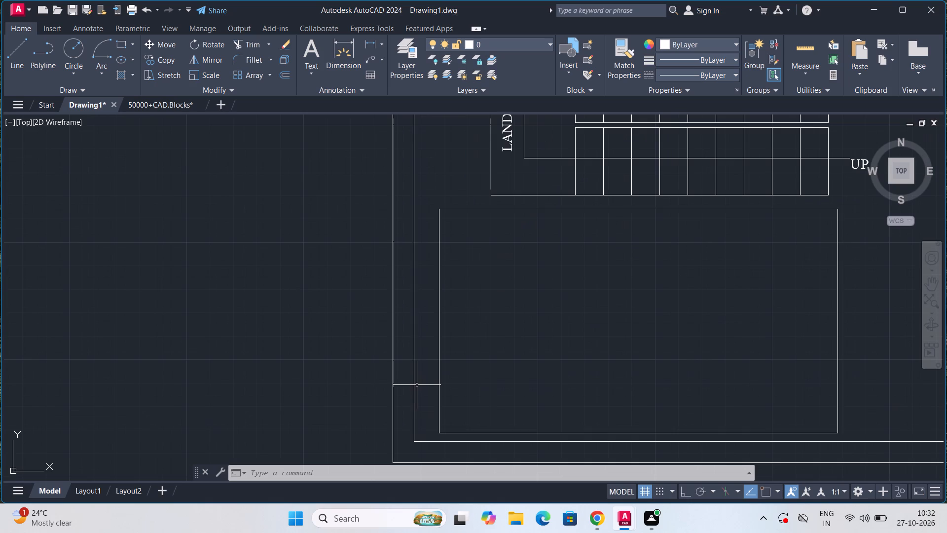
text(EX)
key(Return)
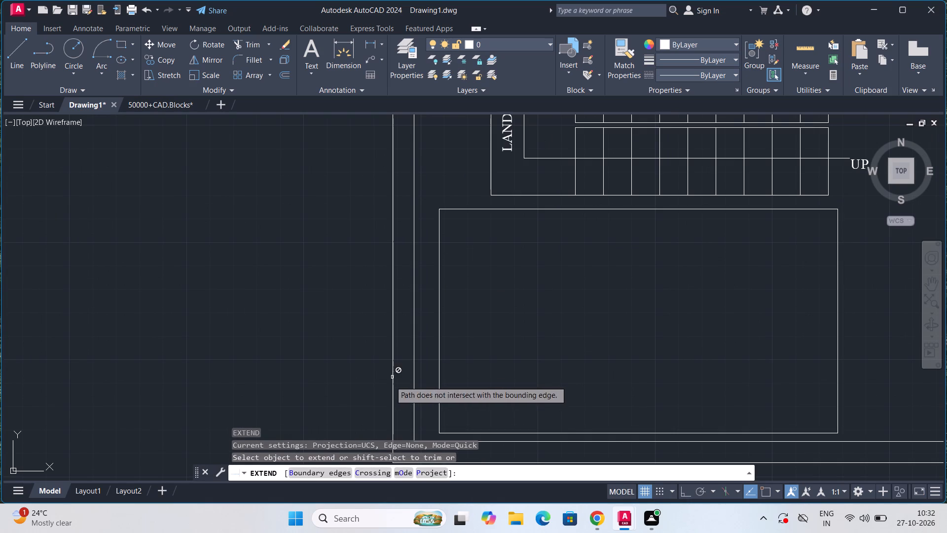
middle_drag(406, 428, 415, 347)
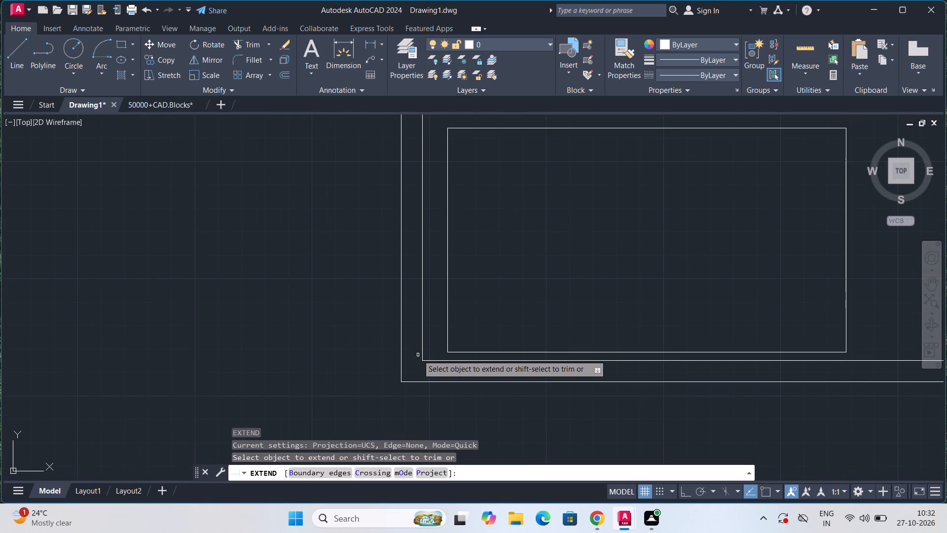
click(429, 362)
key(Escape)
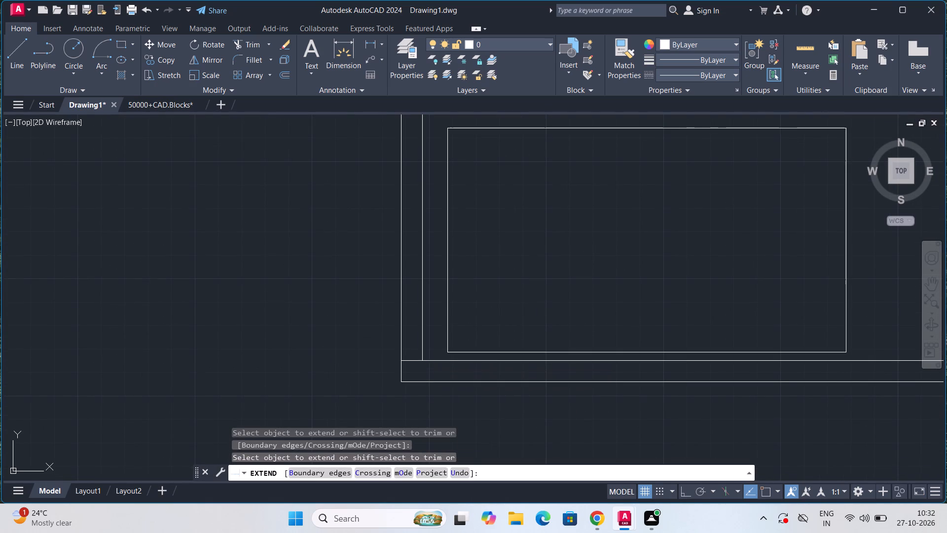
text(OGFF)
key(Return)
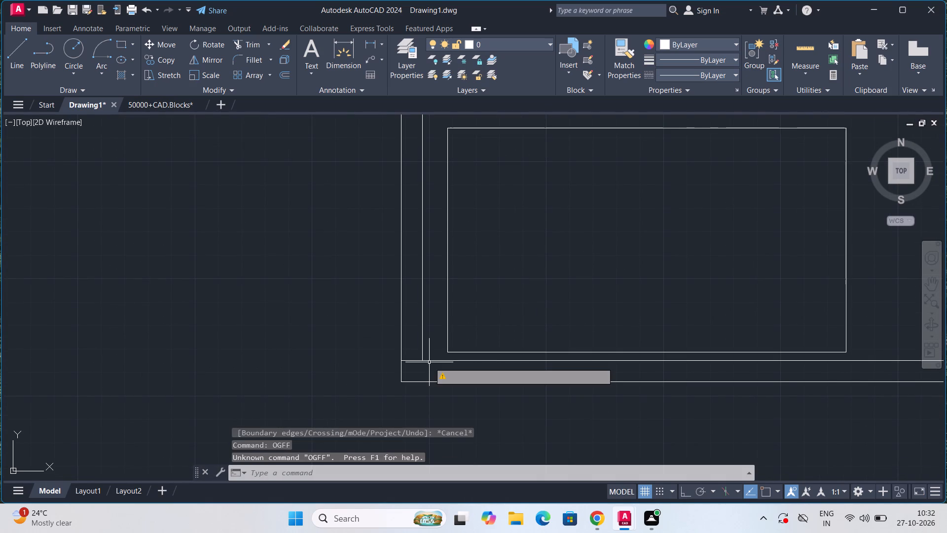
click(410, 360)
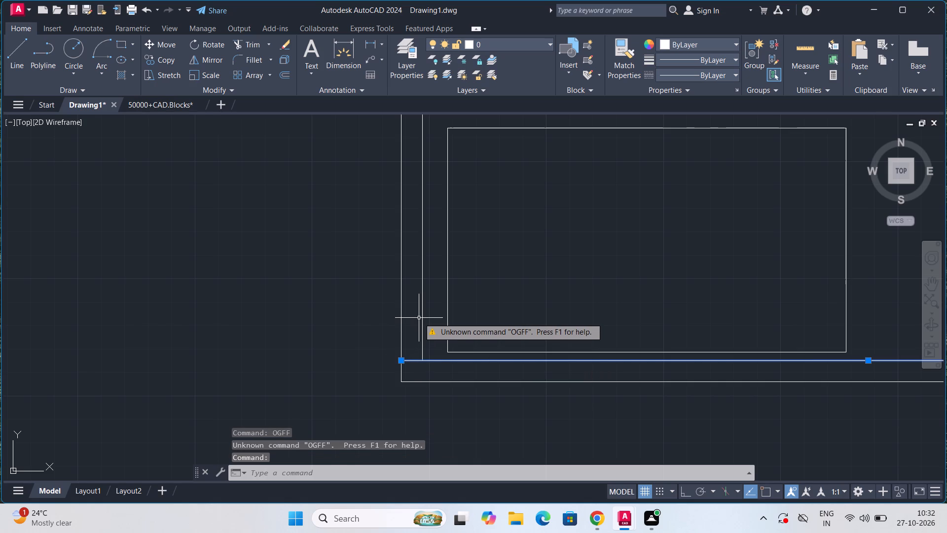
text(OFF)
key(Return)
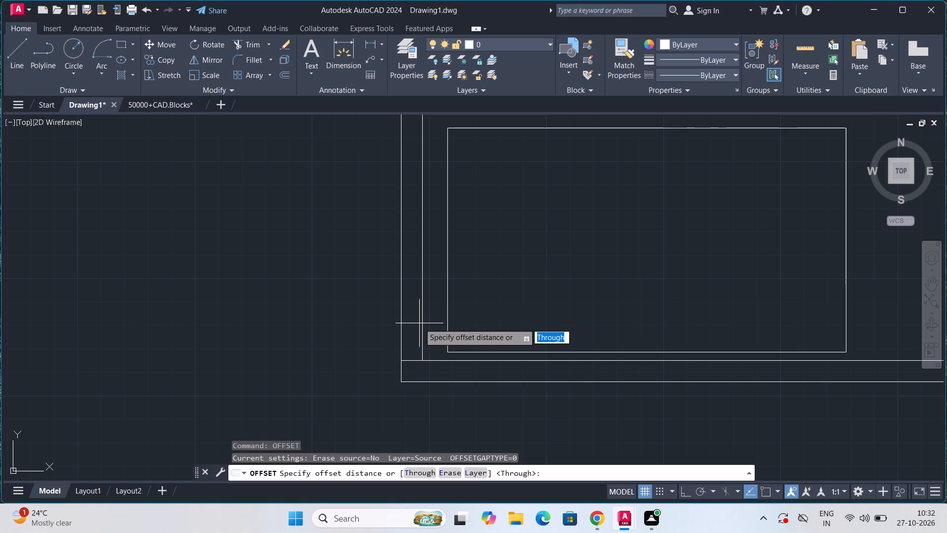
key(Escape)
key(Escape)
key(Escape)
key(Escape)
Offset the compound wall's inner south line 6" northward into the yard.
key(o)
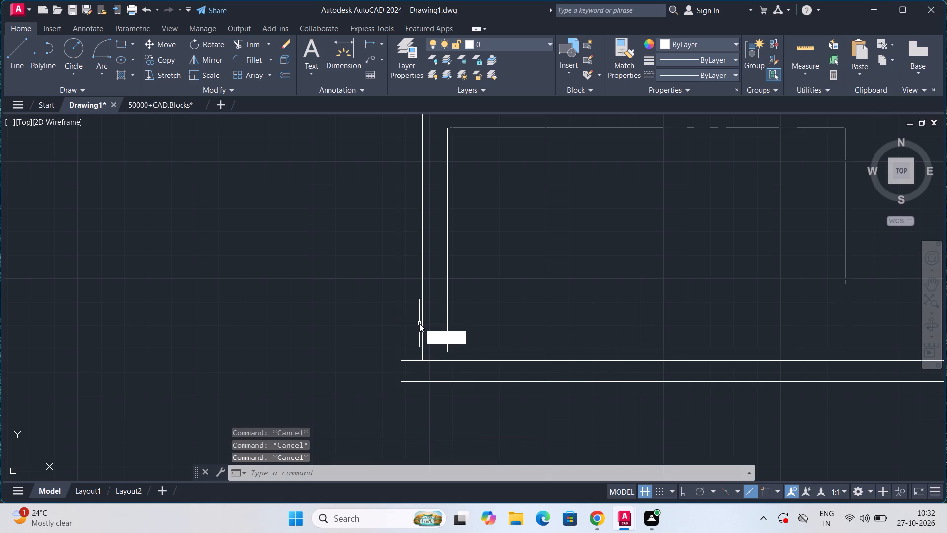
text(FF)
key(Return)
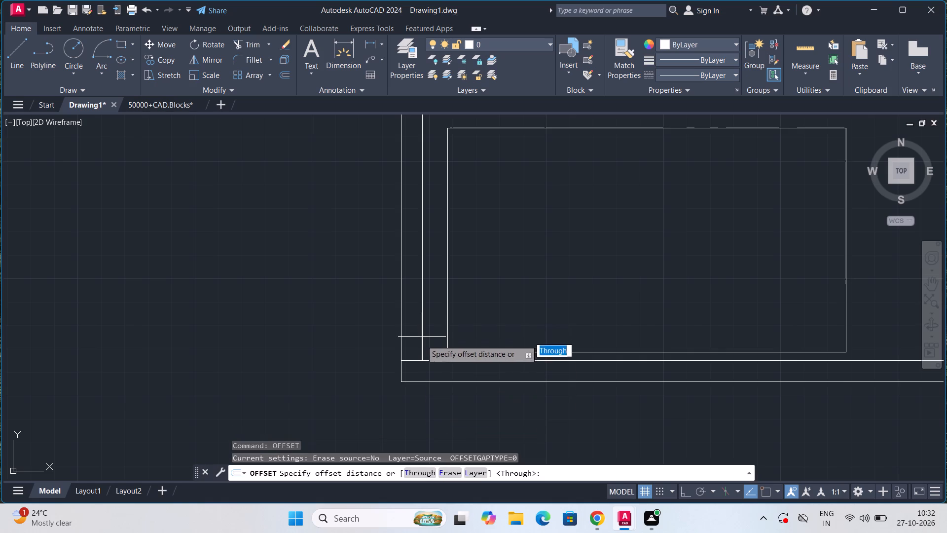
click(418, 362)
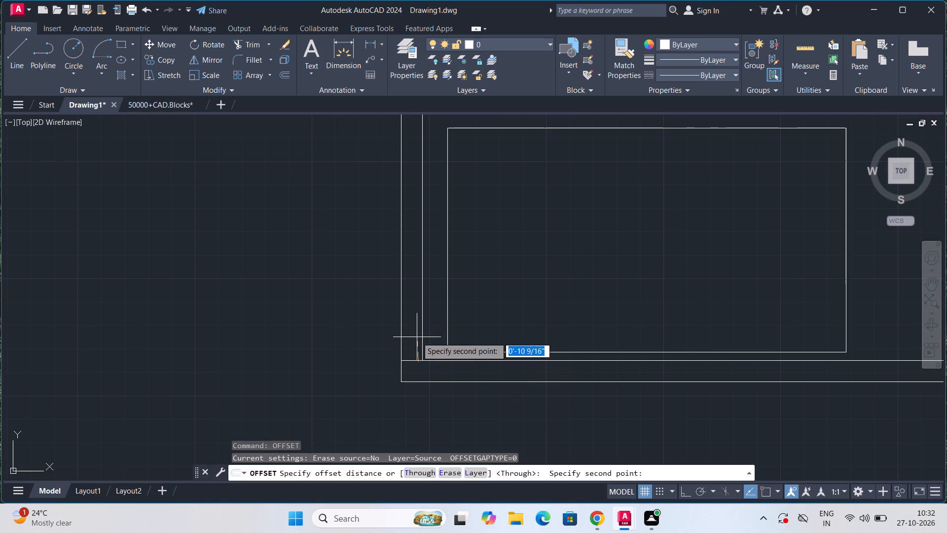
text(6")
key(Return)
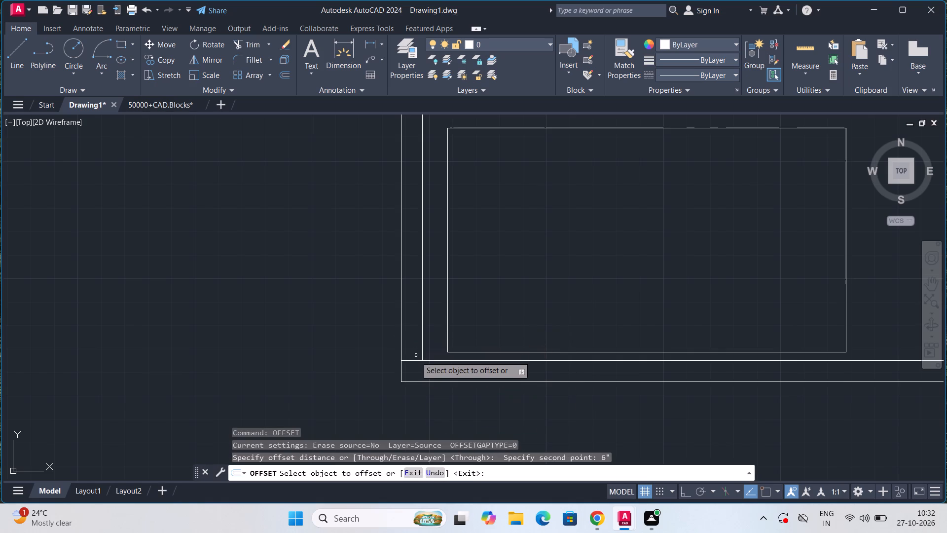
click(415, 363)
click(415, 347)
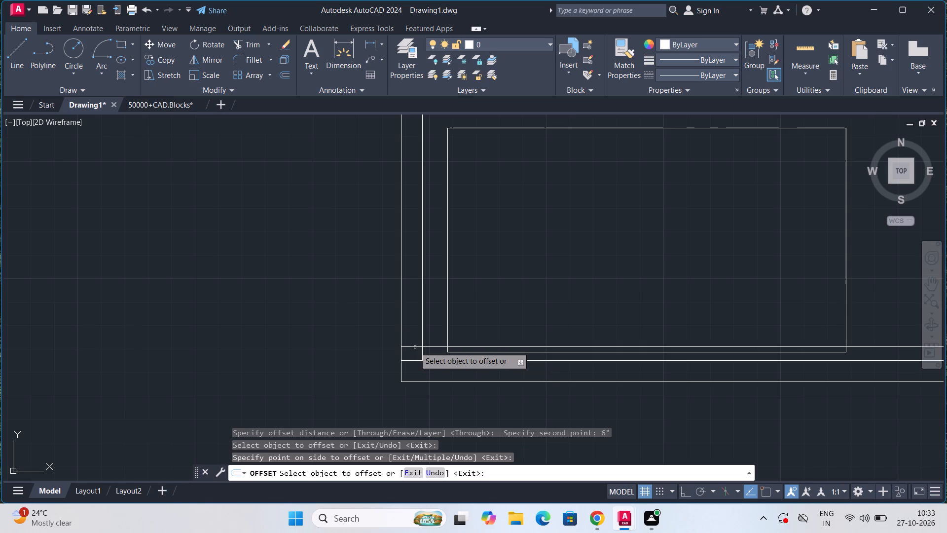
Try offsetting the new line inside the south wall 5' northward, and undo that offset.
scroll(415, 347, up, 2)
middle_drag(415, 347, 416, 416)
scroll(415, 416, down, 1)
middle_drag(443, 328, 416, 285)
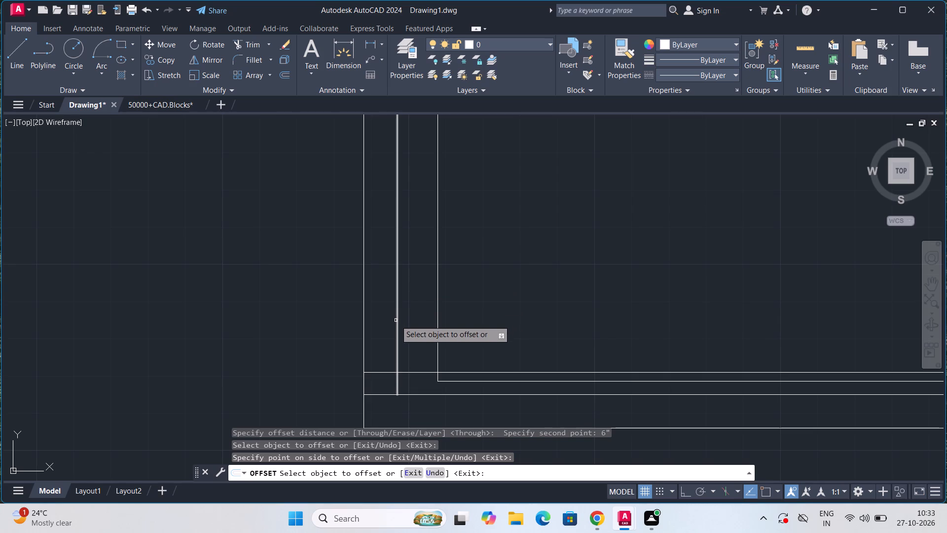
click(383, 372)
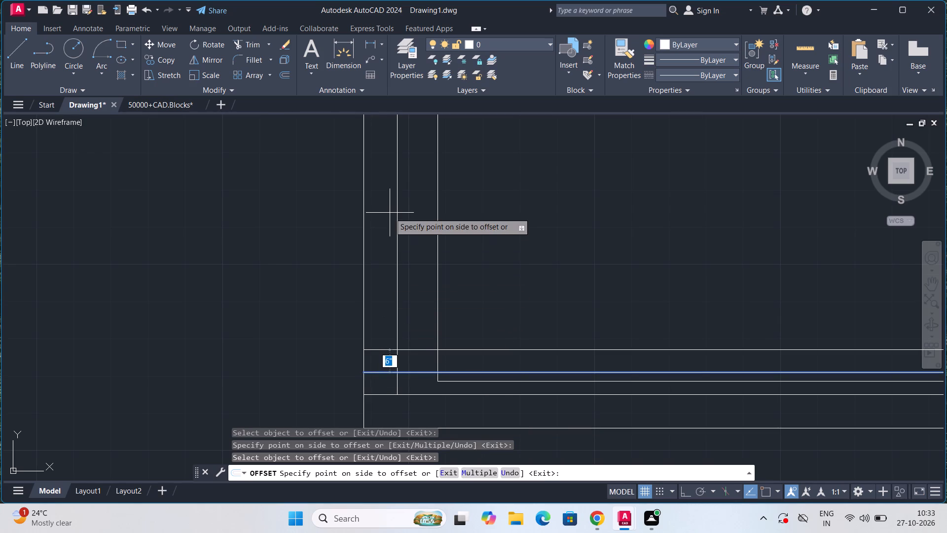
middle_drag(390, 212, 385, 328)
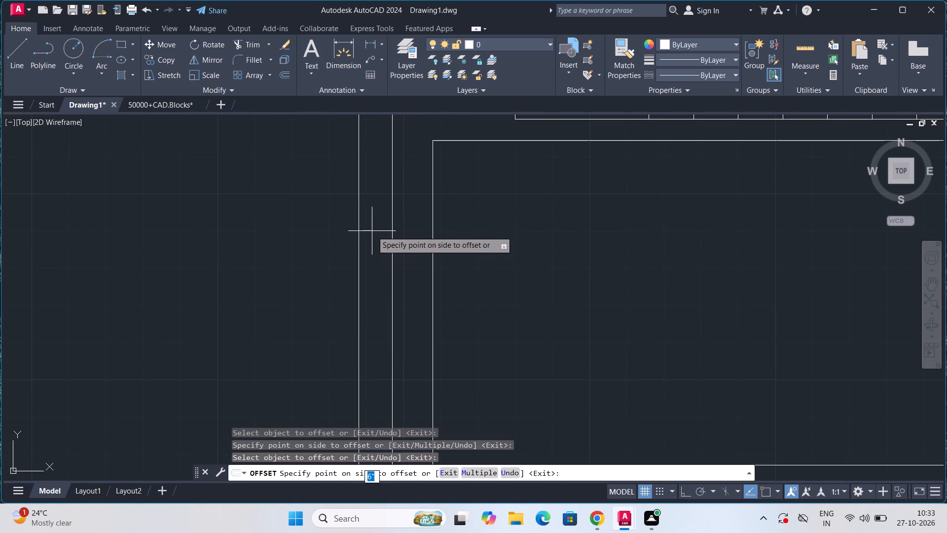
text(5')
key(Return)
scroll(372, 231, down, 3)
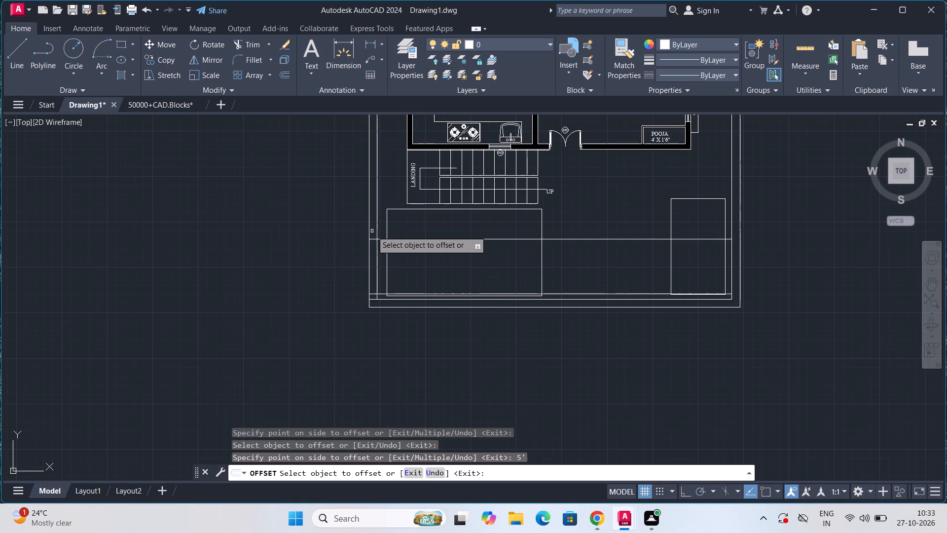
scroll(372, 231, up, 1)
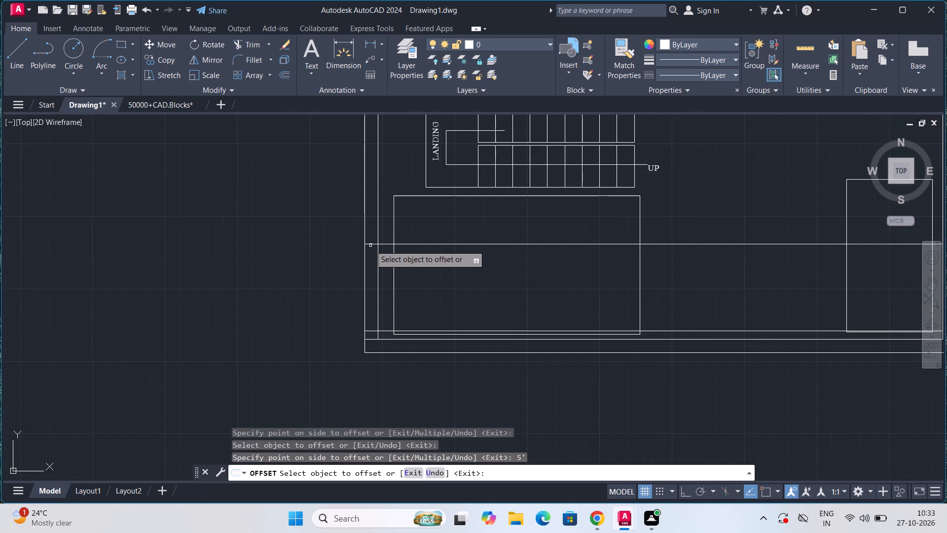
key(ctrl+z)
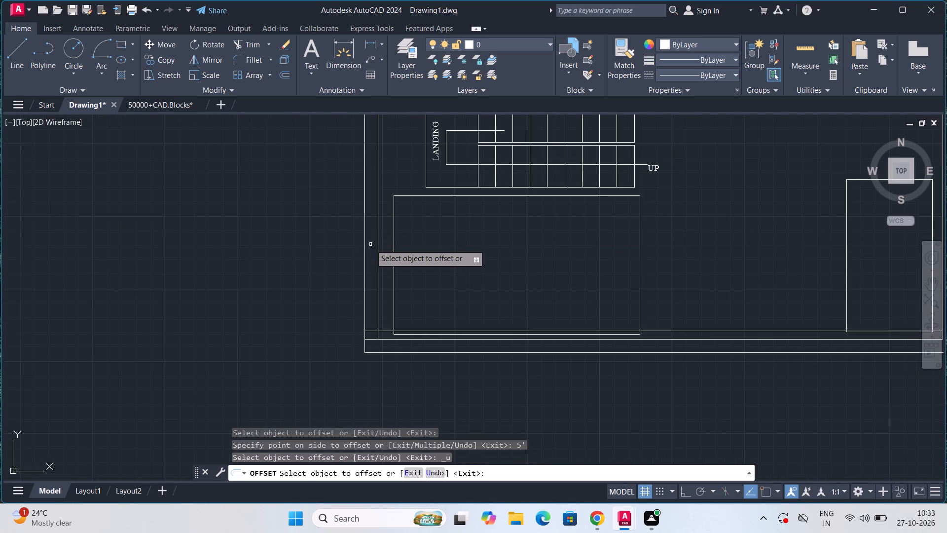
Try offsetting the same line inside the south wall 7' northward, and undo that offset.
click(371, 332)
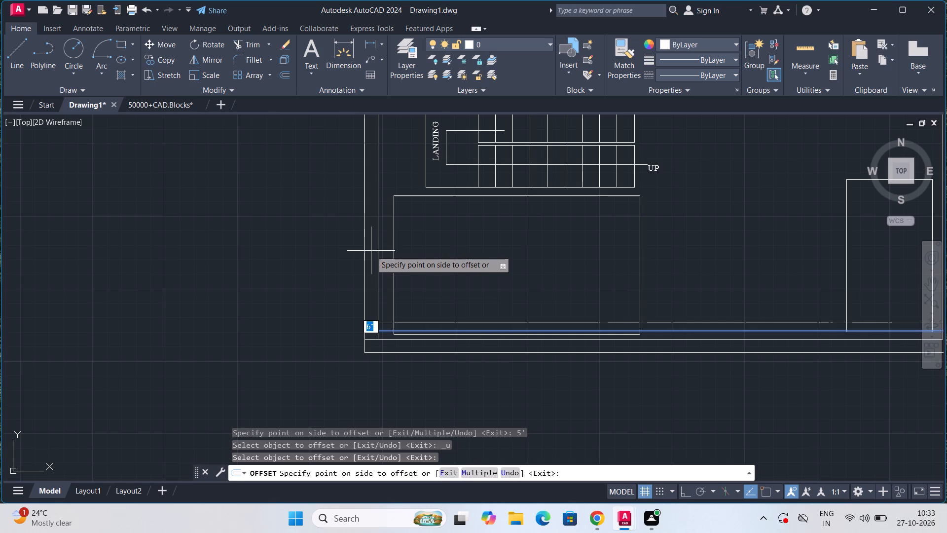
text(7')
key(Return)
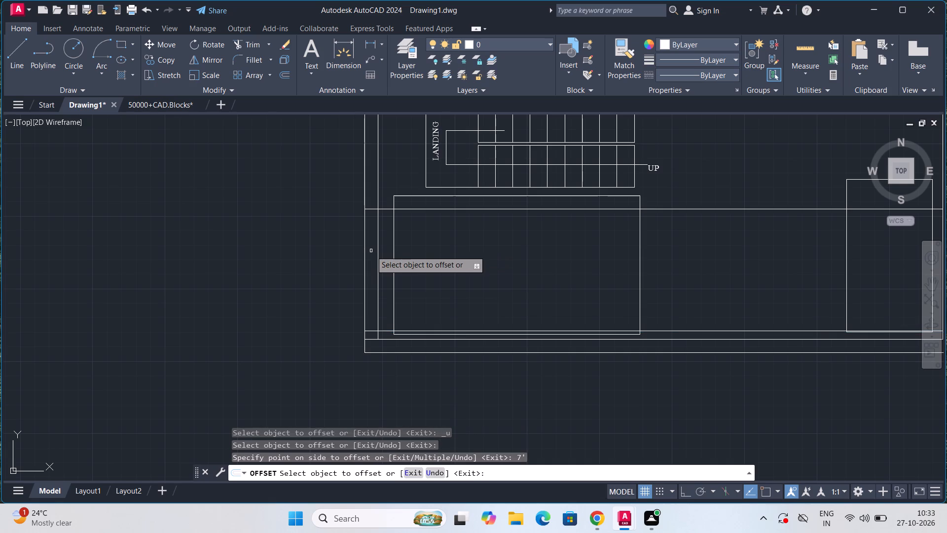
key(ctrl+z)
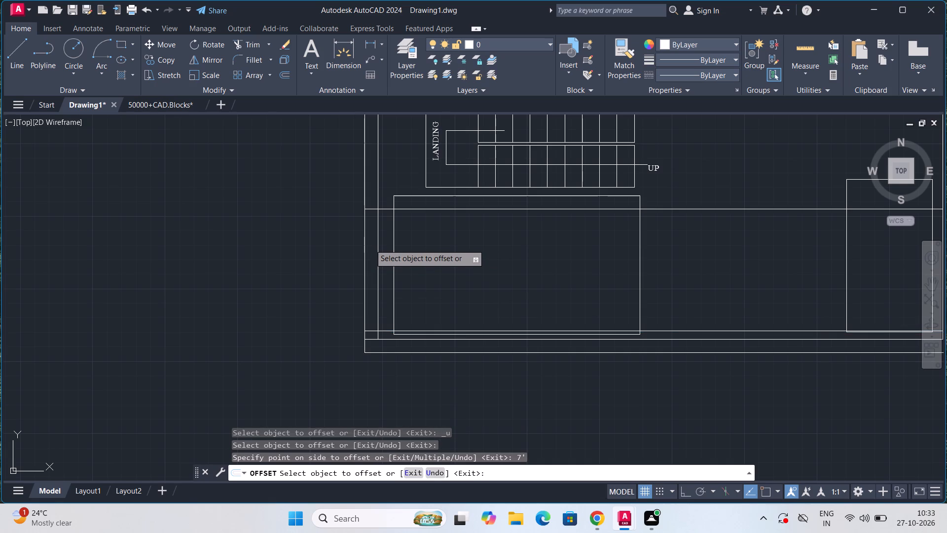
Offset the line just inside the south wall 8' northward, across the front yard.
key(8)
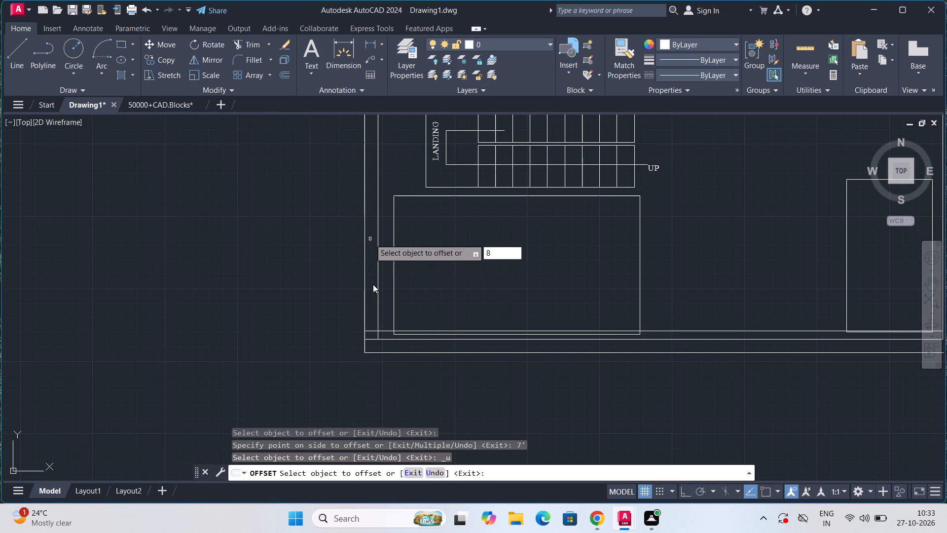
key(apostrophe)
key(Return)
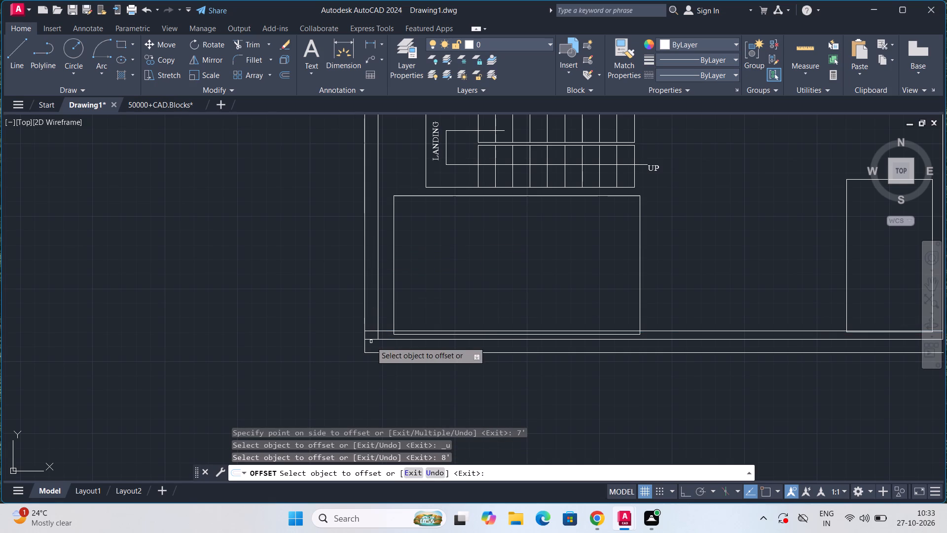
click(370, 331)
text(8')
key(Return)
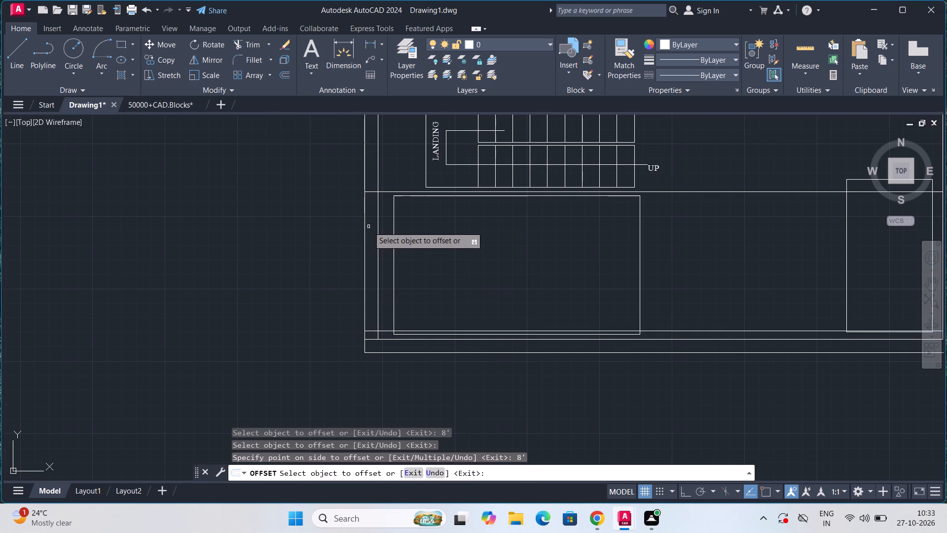
click(368, 226)
scroll(368, 226, up, 2)
scroll(368, 226, down, 4)
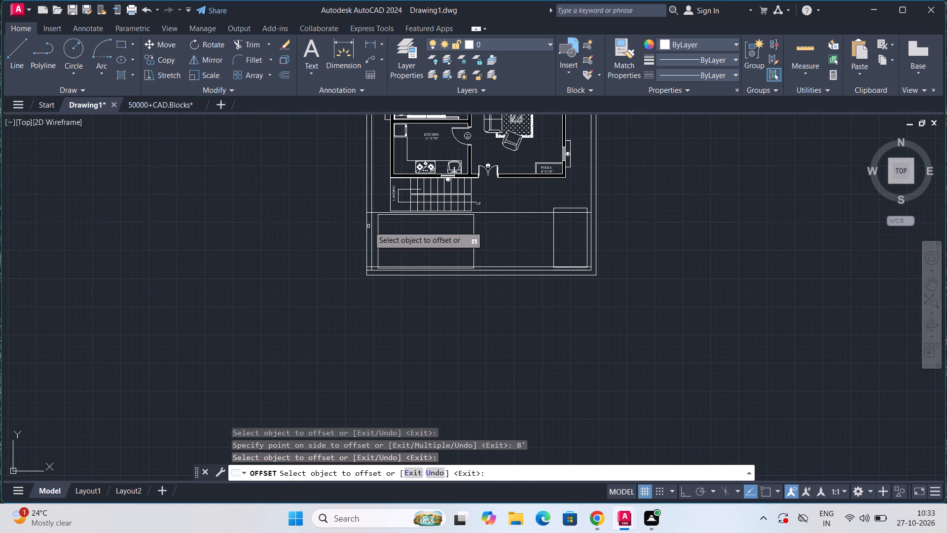
scroll(460, 226, up, 1)
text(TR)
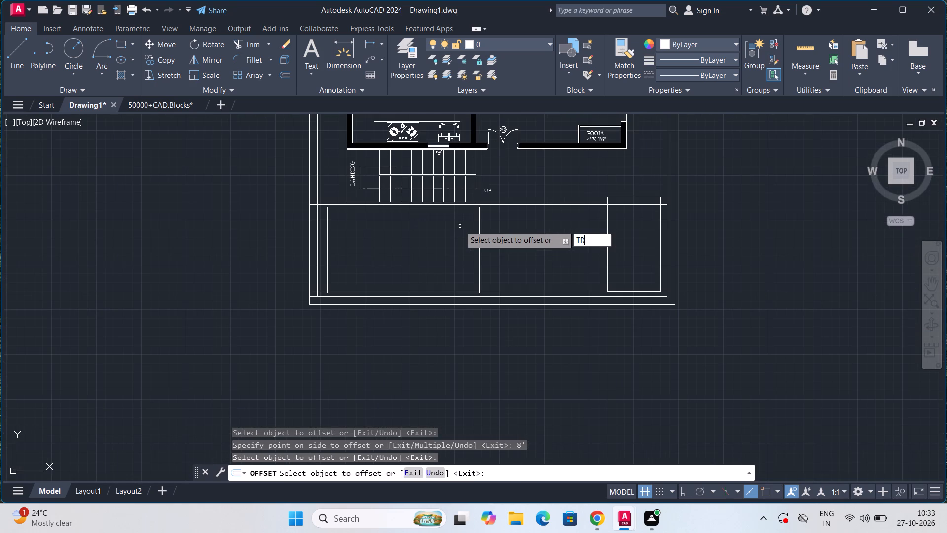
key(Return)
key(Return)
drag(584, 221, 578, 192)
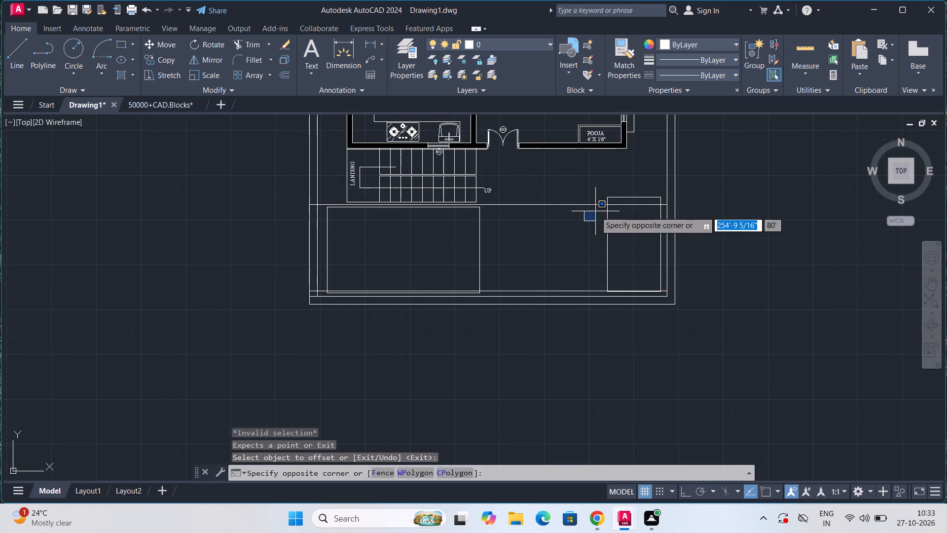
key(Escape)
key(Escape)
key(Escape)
Trim the 8' offset line across the front yard, keeping only its short segment between the west compound wall lines.
text(TR)
key(Return)
key(Return)
drag(567, 224, 553, 180)
drag(556, 197, 559, 218)
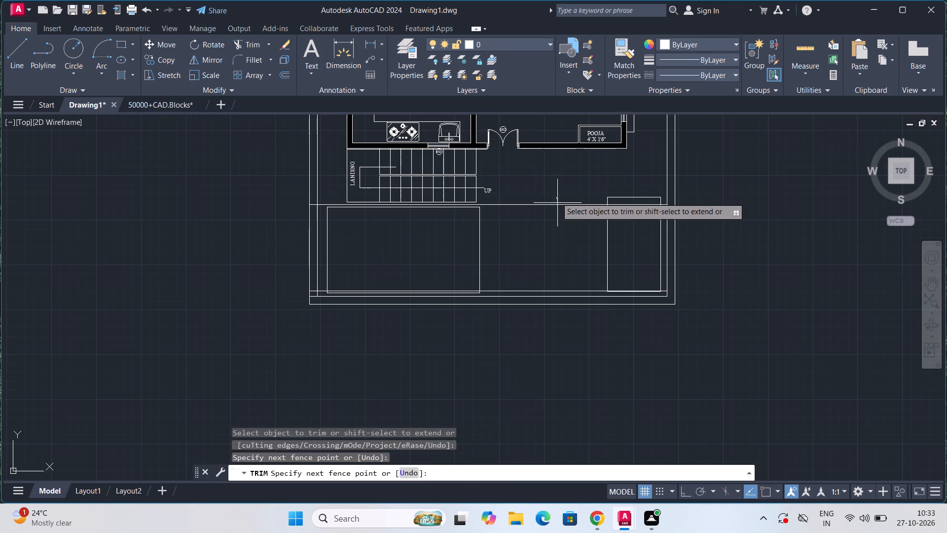
drag(559, 218, 561, 228)
scroll(612, 221, up, 2)
drag(623, 206, 623, 185)
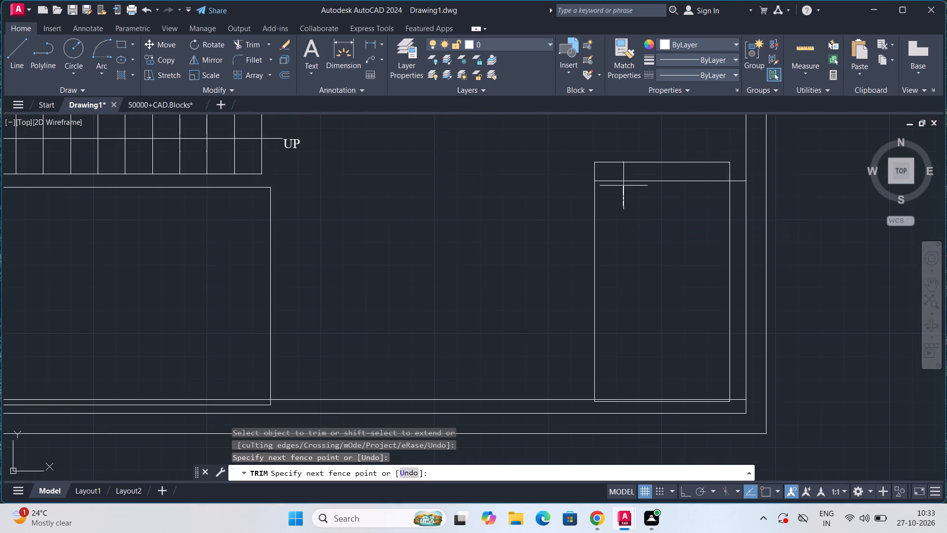
drag(623, 185, 624, 178)
scroll(627, 184, down, 1)
scroll(699, 194, up, 2)
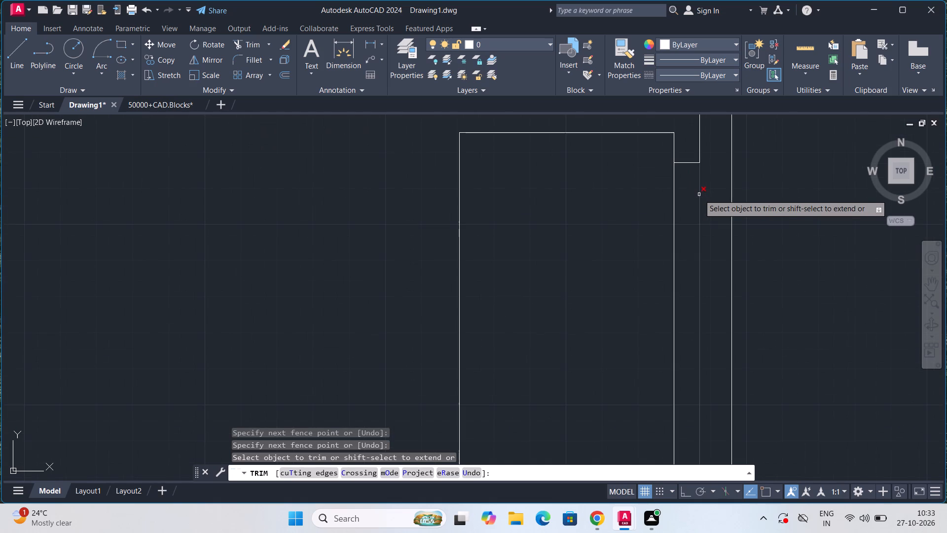
drag(688, 182, 684, 153)
scroll(682, 155, down, 2)
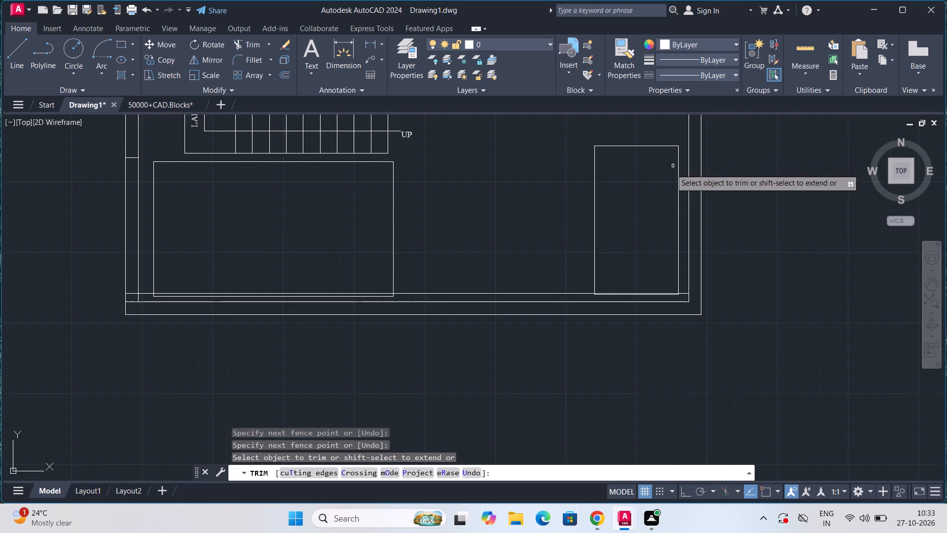
Trim away the 6" offset line running along the inside of the south compound wall and through both front-yard rectangles.
middle_drag(635, 287, 610, 196)
scroll(659, 211, up, 3)
drag(640, 195, 643, 163)
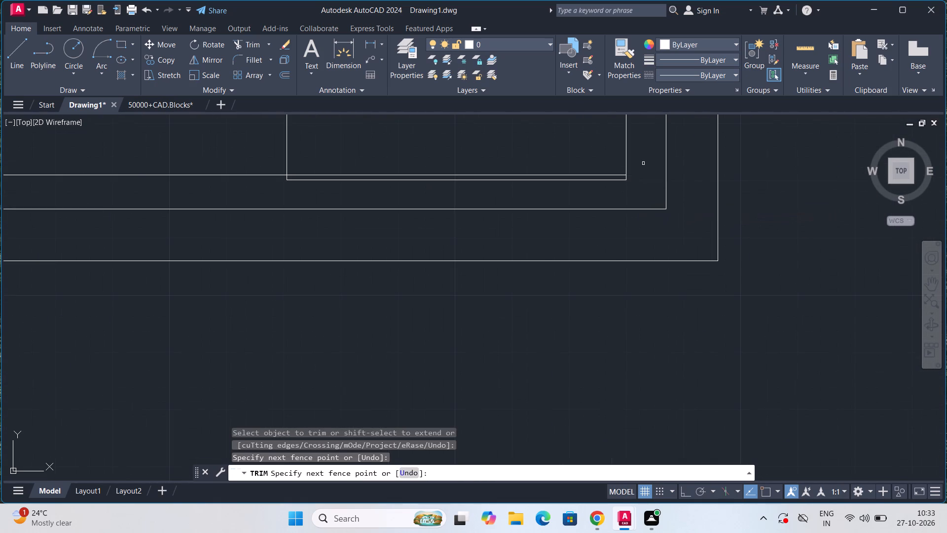
click(579, 171)
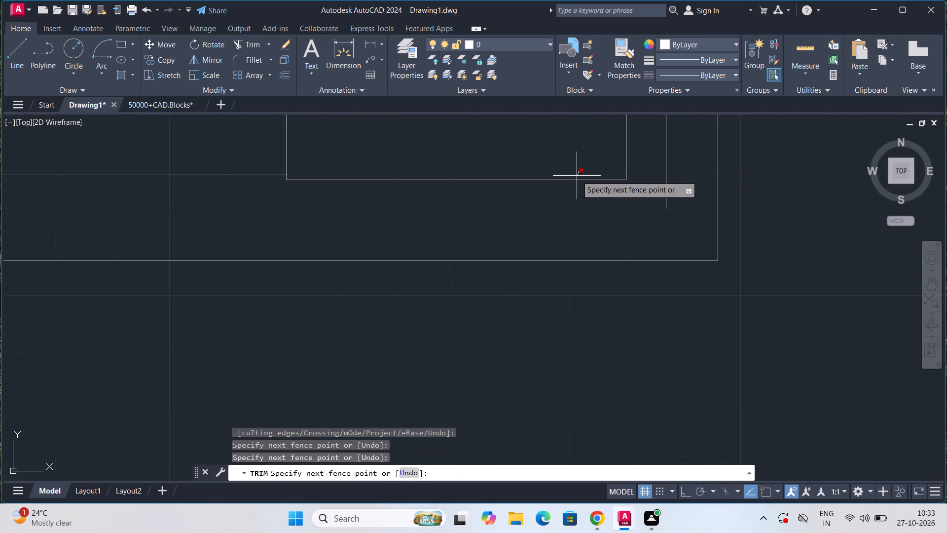
click(577, 176)
middle_drag(478, 182, 784, 244)
drag(552, 249, 549, 198)
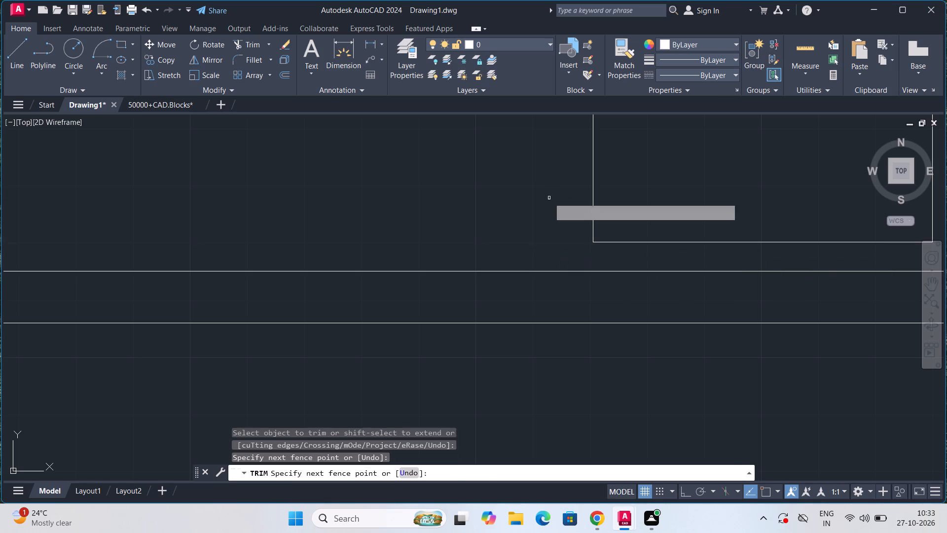
scroll(549, 198, down, 4)
middle_drag(330, 223, 427, 286)
scroll(419, 268, up, 3)
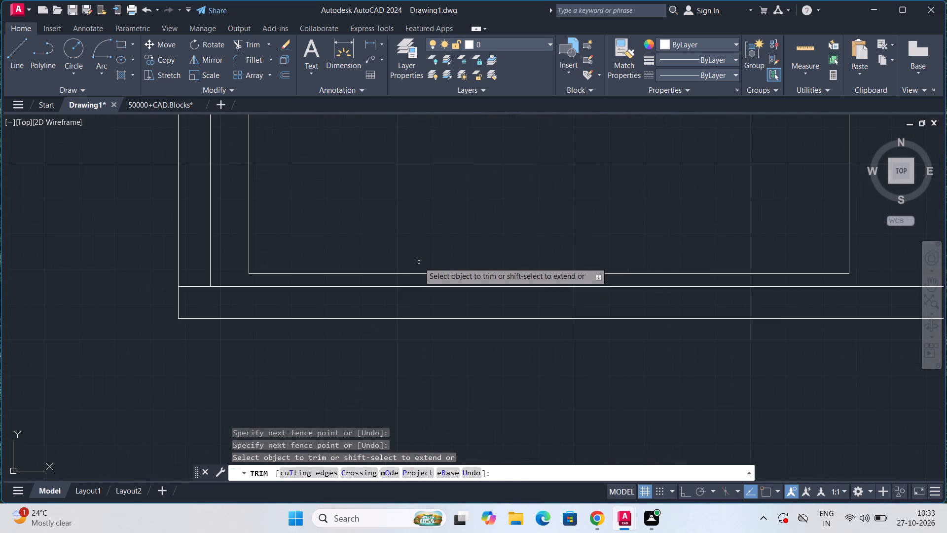
Trim the inner south wall line's stub that extends west past the inner west line at the southwest corner.
middle_drag(422, 216, 655, 317)
scroll(551, 283, down, 1)
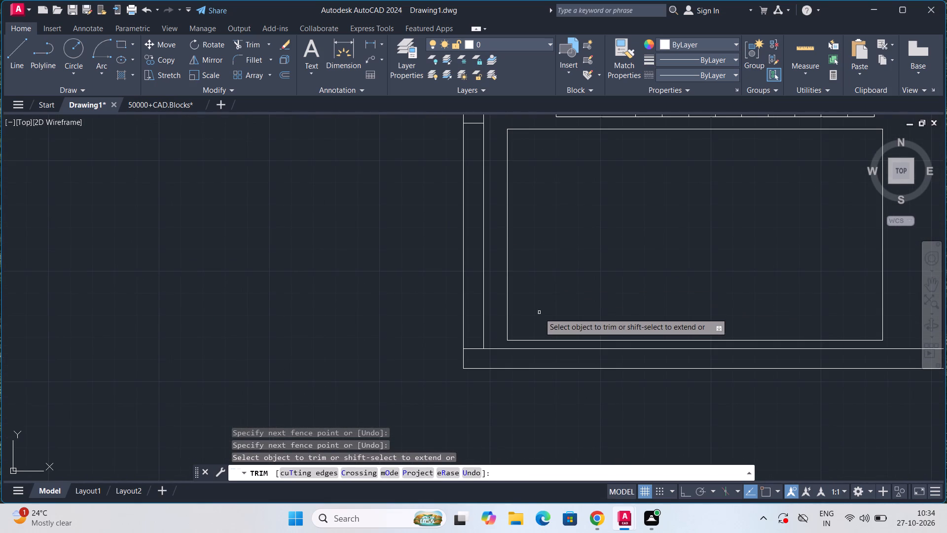
click(476, 349)
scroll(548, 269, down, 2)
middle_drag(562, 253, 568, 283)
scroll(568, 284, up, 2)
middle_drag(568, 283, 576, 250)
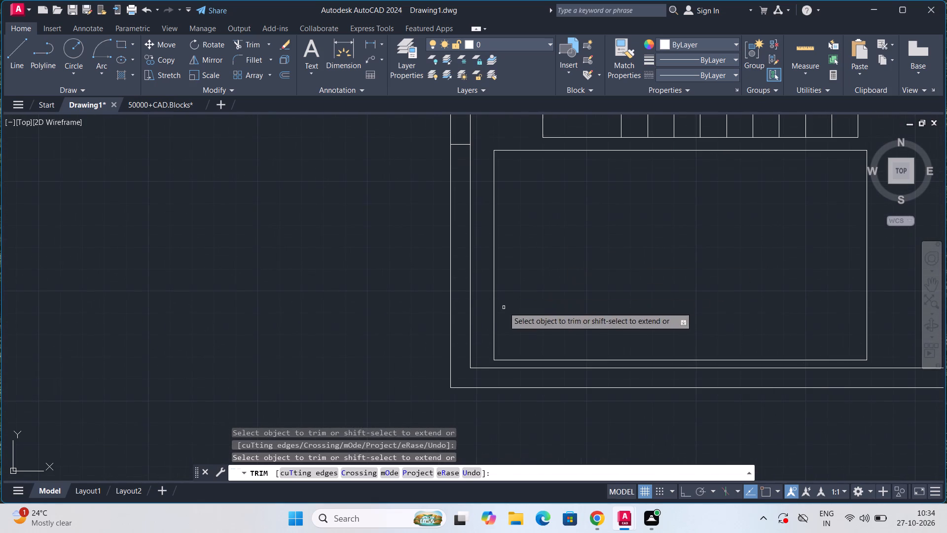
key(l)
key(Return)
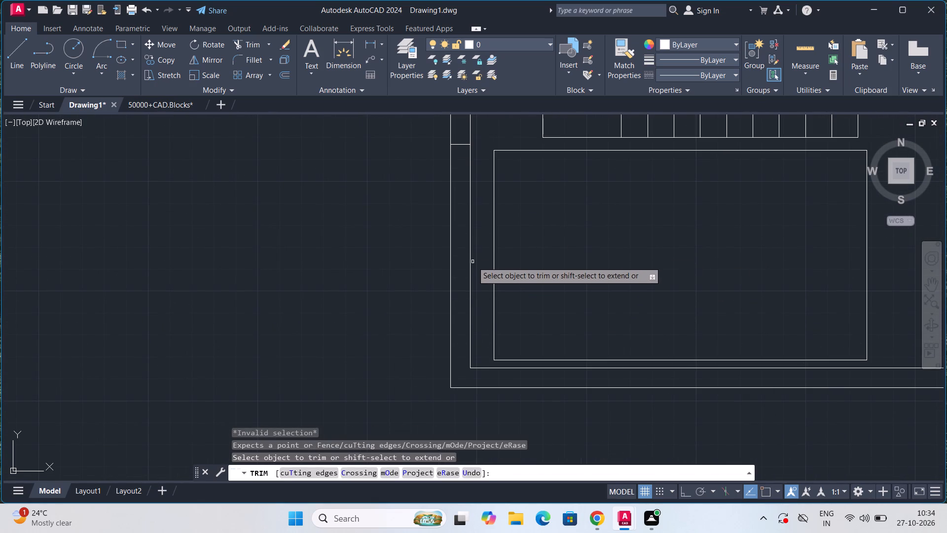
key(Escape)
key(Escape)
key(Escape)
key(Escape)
With Ortho and object snap on, draw a line about 1'-4" long westward from the compound wall's inner southwest corner, past the outer west line.
key(l)
key(Return)
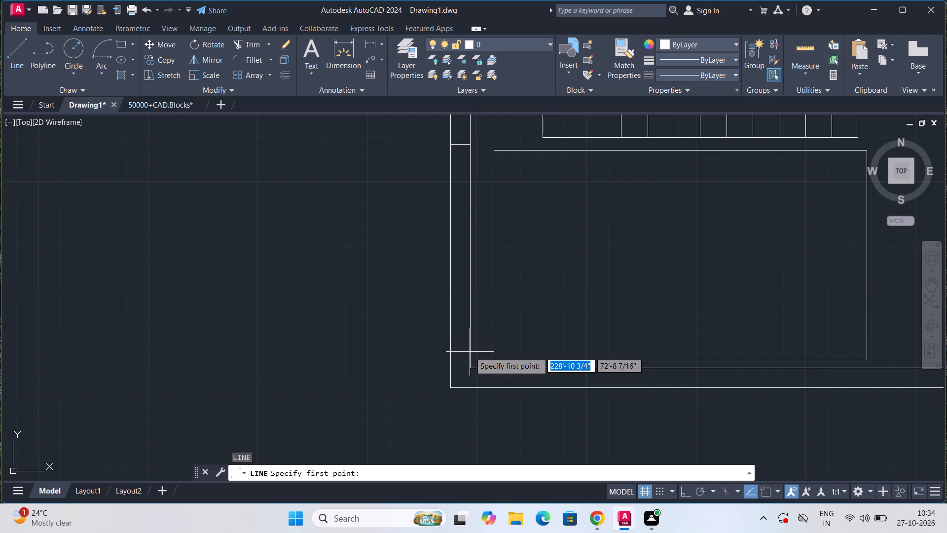
scroll(470, 352, up, 5)
middle_drag(439, 403, 477, 272)
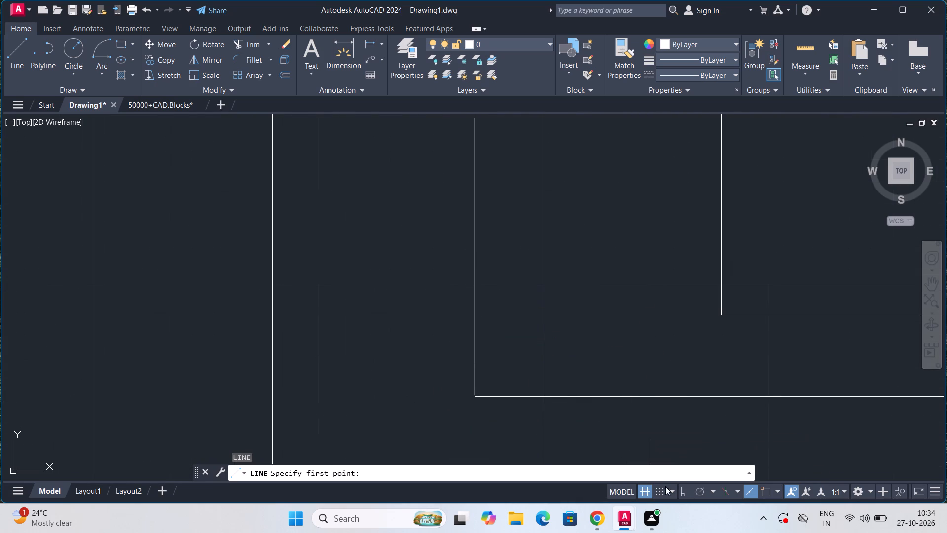
click(681, 491)
click(765, 491)
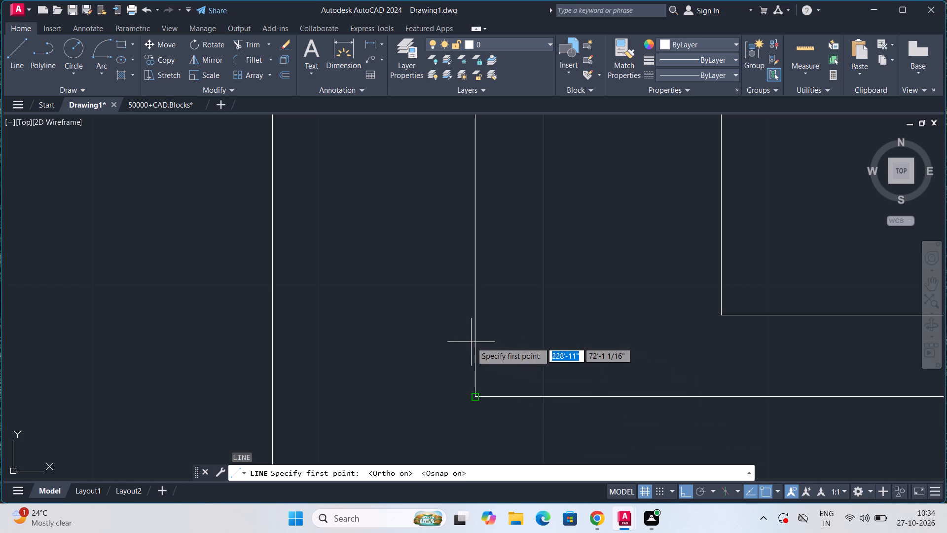
key(l)
key(Return)
key(Escape)
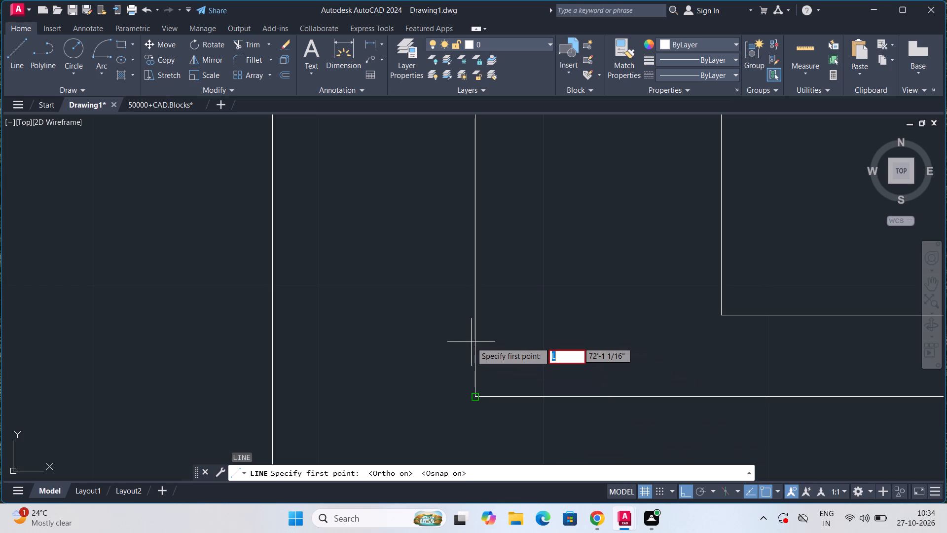
key(Escape)
key(Escape)
key(l)
key(Return)
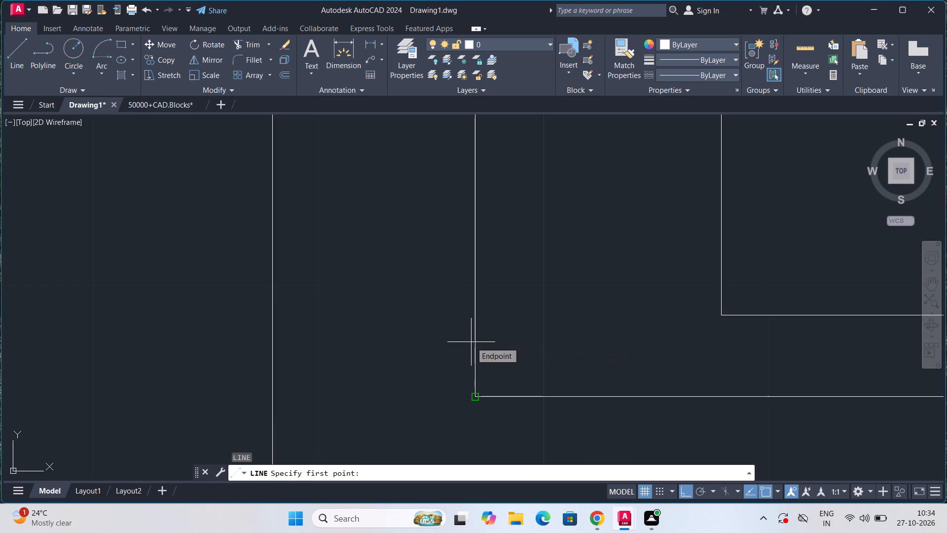
click(473, 348)
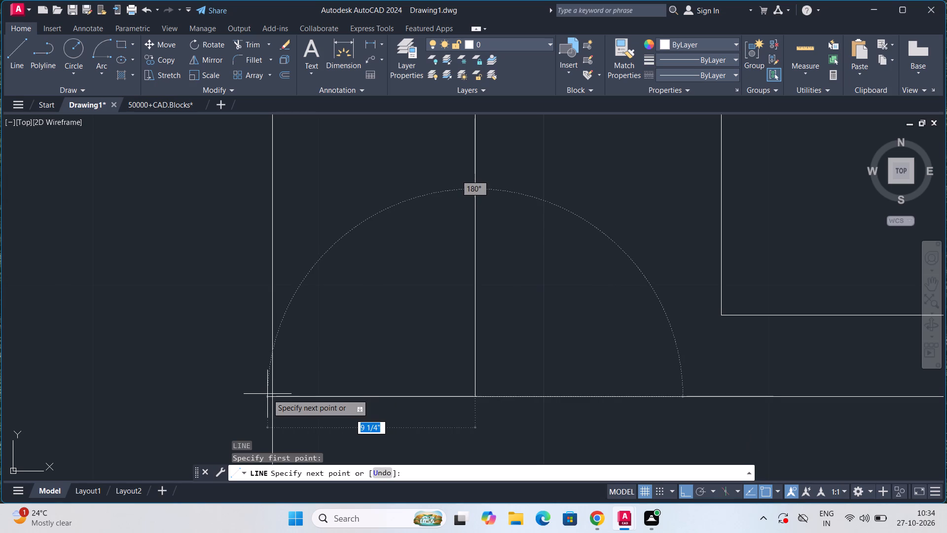
scroll(271, 395, up, 4)
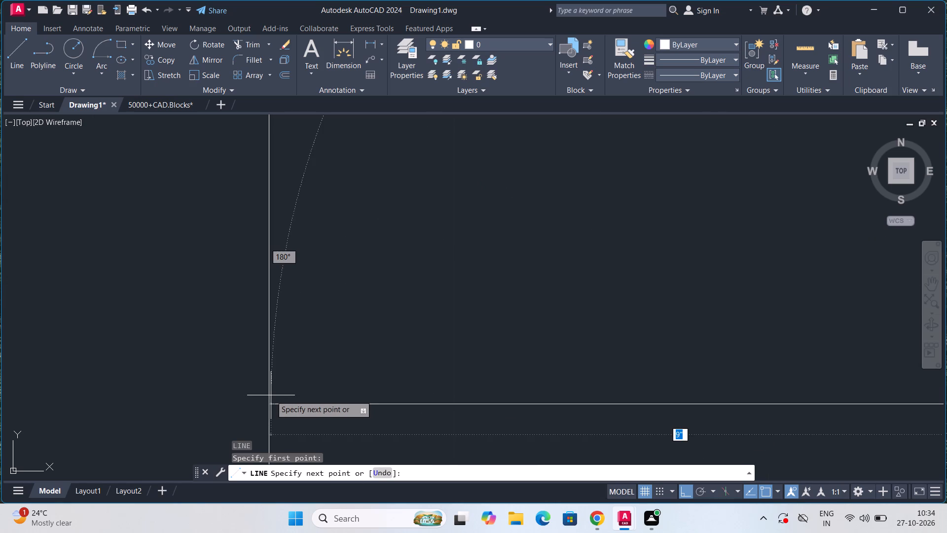
scroll(269, 405, down, 5)
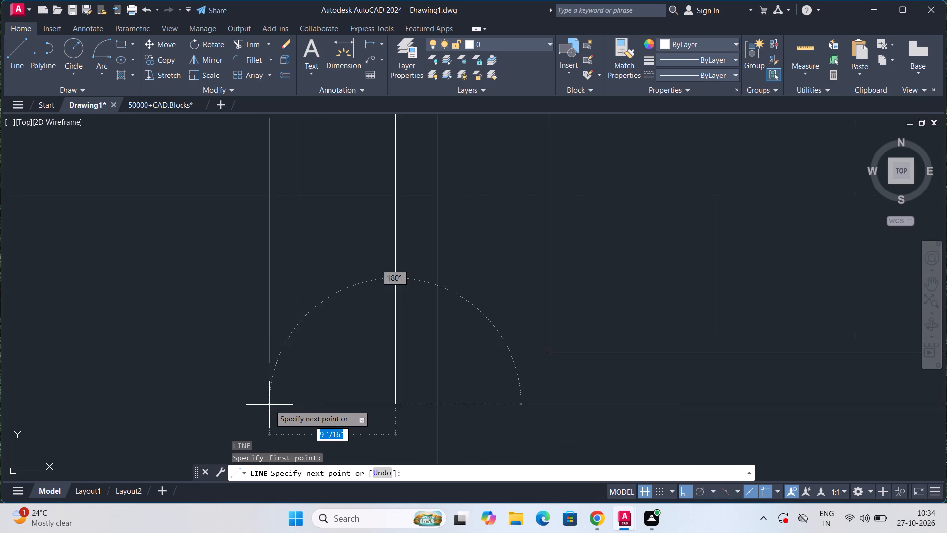
scroll(269, 405, down, 5)
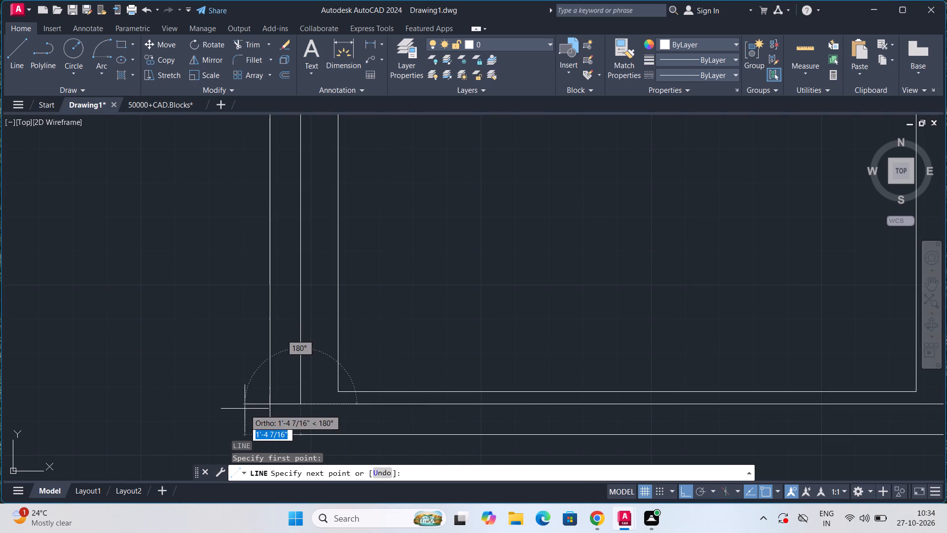
click(249, 403)
key(Escape)
key(Escape)
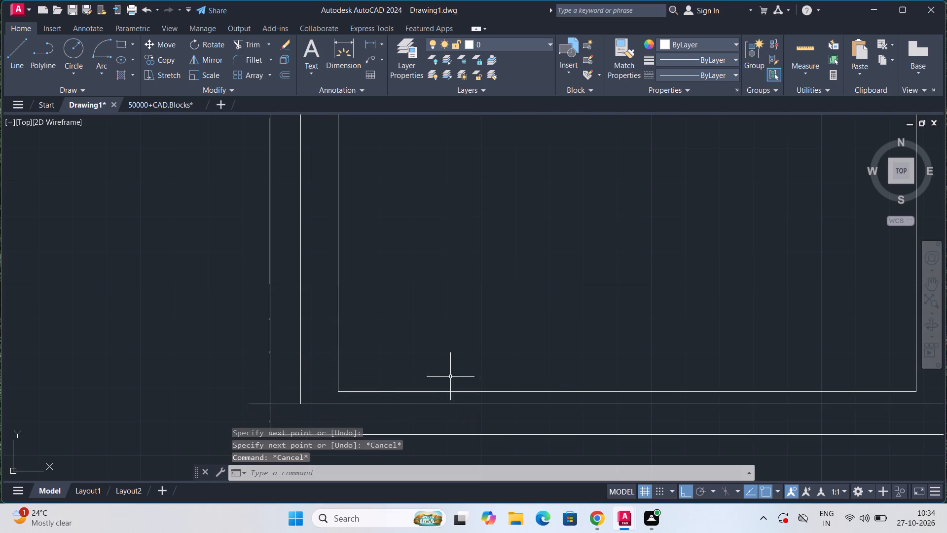
Offset the short line at the southwest corner 6" northward.
scroll(405, 366, up, 2)
middle_drag(405, 365, 619, 184)
click(324, 285)
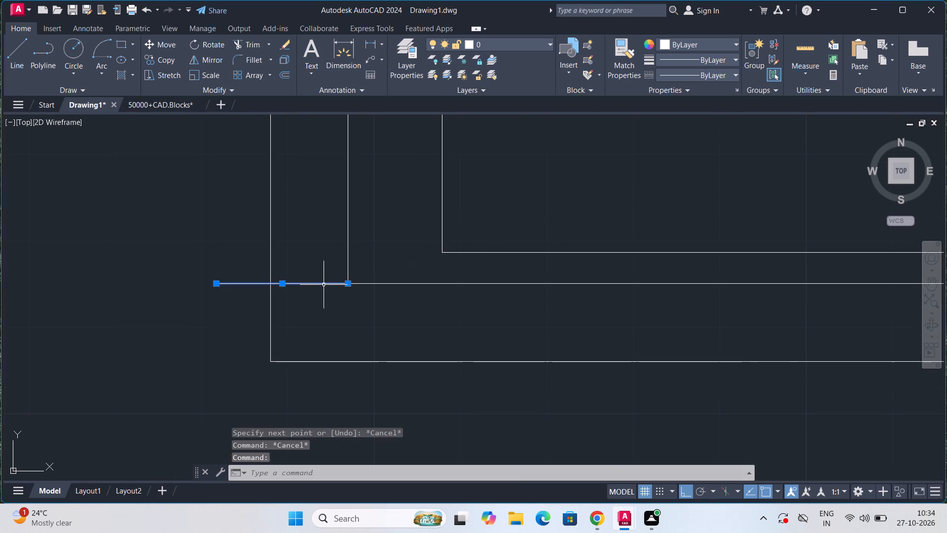
text(OFF)
key(Return)
click(324, 285)
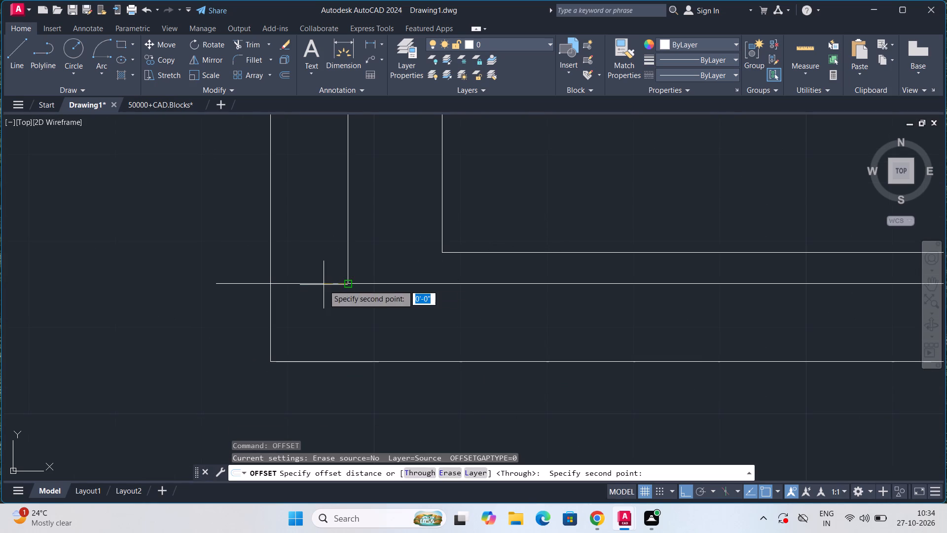
text(6")
key(Return)
click(329, 247)
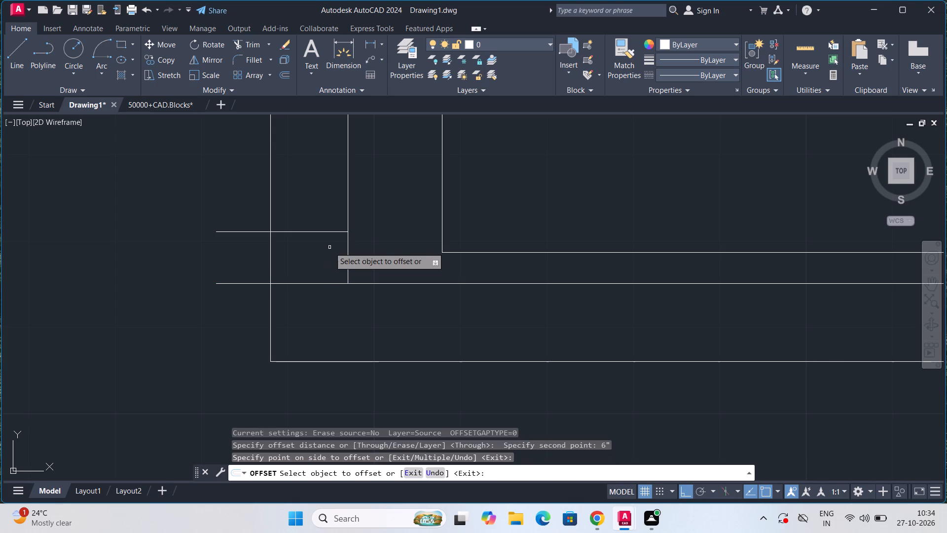
key(Escape)
Trim away the original short line and the offset line's western overhang, keeping only the segment between the west wall lines.
text(TR)
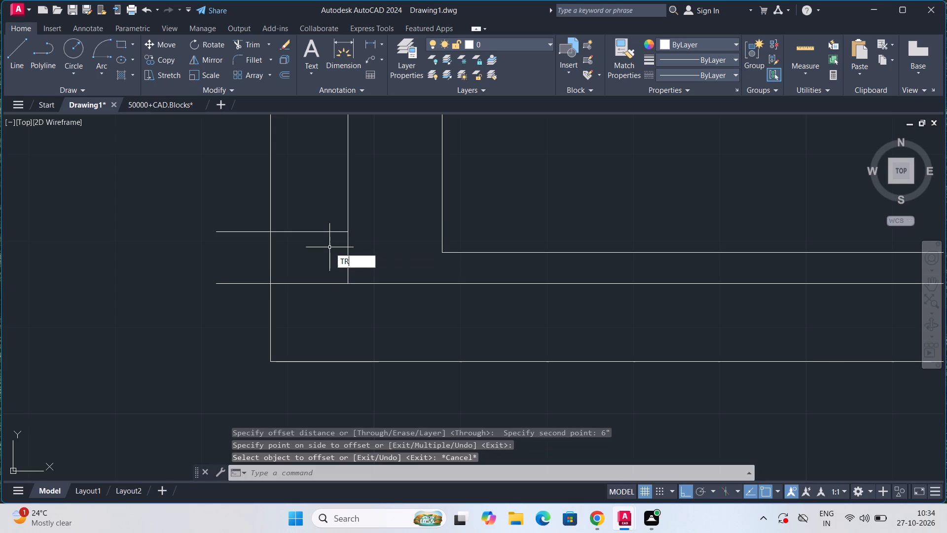
key(Return)
key(Return)
drag(311, 268, 311, 303)
drag(227, 217, 230, 299)
middle_drag(230, 292, 232, 322)
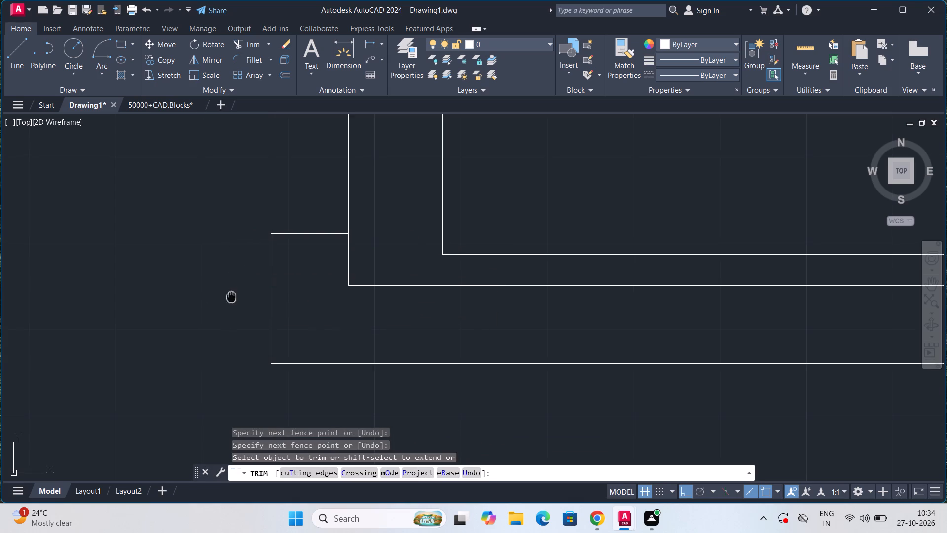
Enable the Midpoint object snap for drawing along the west compound wall.
middle_drag(232, 322, 218, 424)
scroll(281, 221, down, 3)
middle_drag(284, 230, 287, 269)
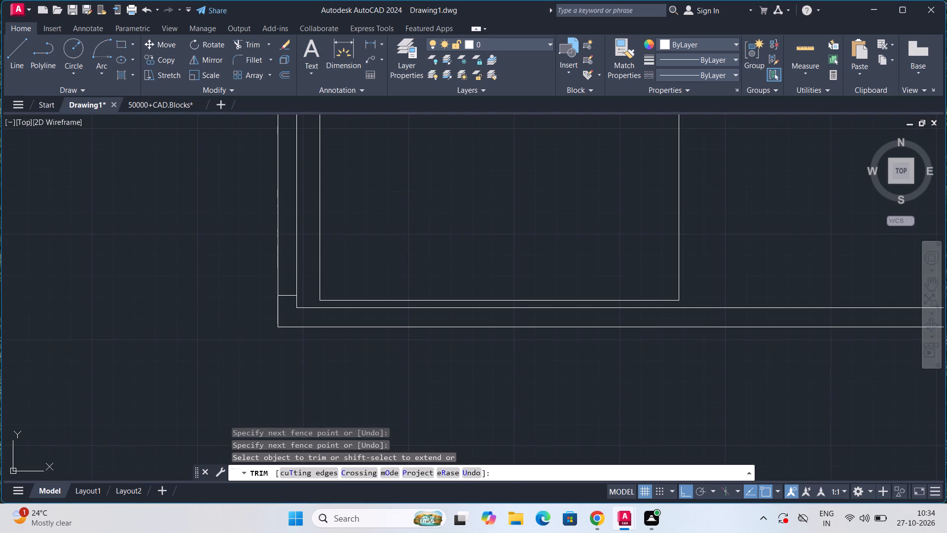
middle_drag(309, 223, 312, 279)
scroll(305, 266, up, 1)
scroll(305, 266, down, 1)
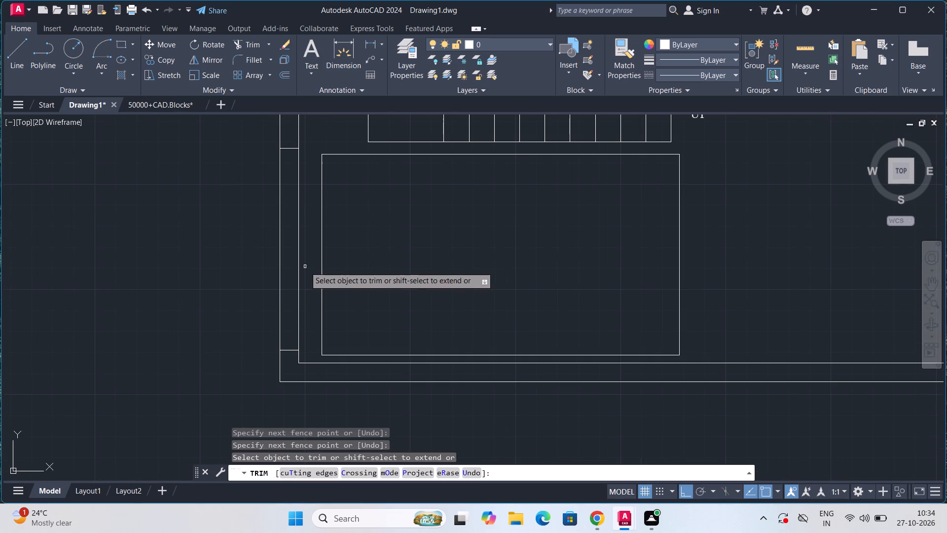
key(l)
key(Return)
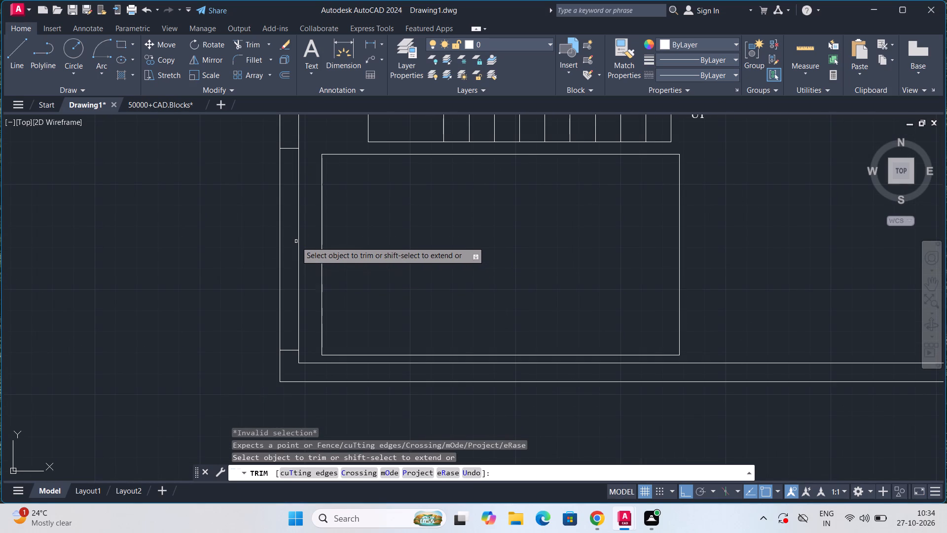
key(Escape)
key(Escape)
key(Escape)
key(Escape)
key(l)
key(Return)
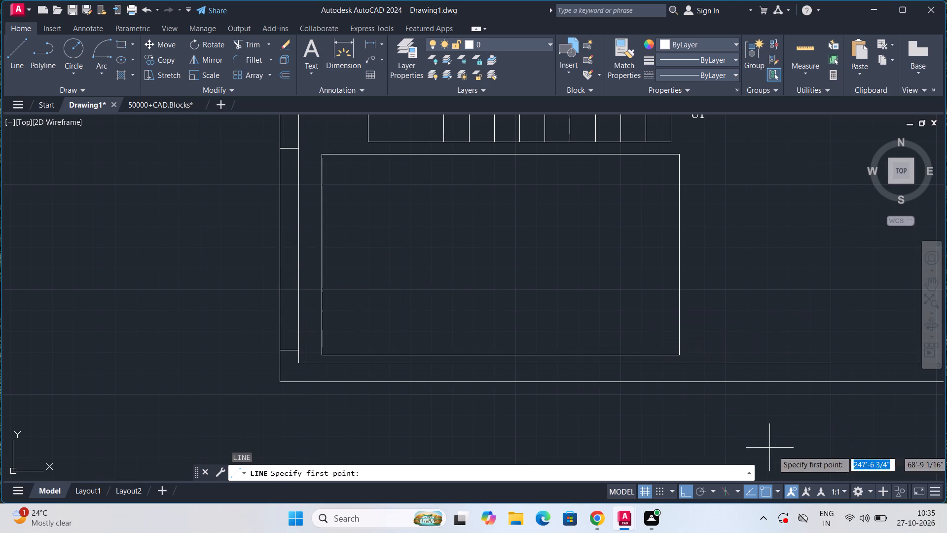
click(779, 495)
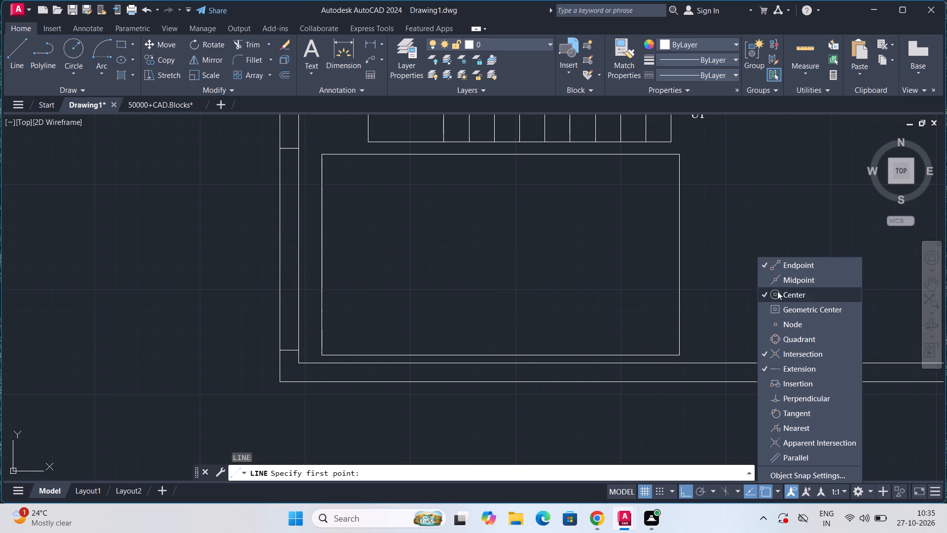
click(780, 282)
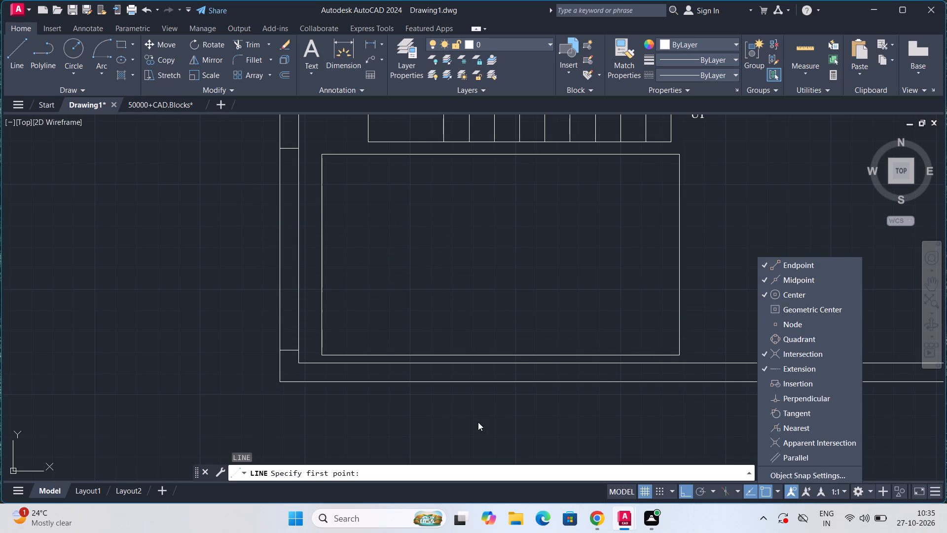
click(478, 422)
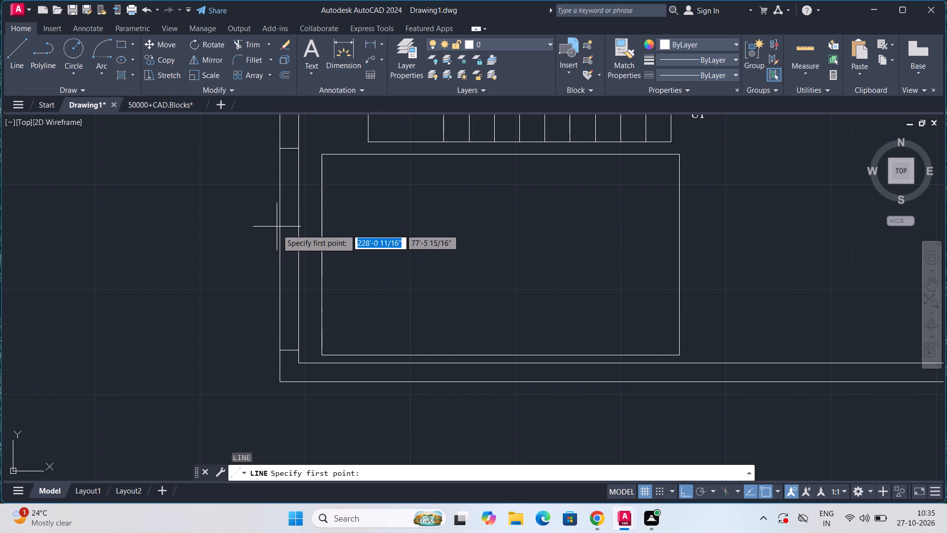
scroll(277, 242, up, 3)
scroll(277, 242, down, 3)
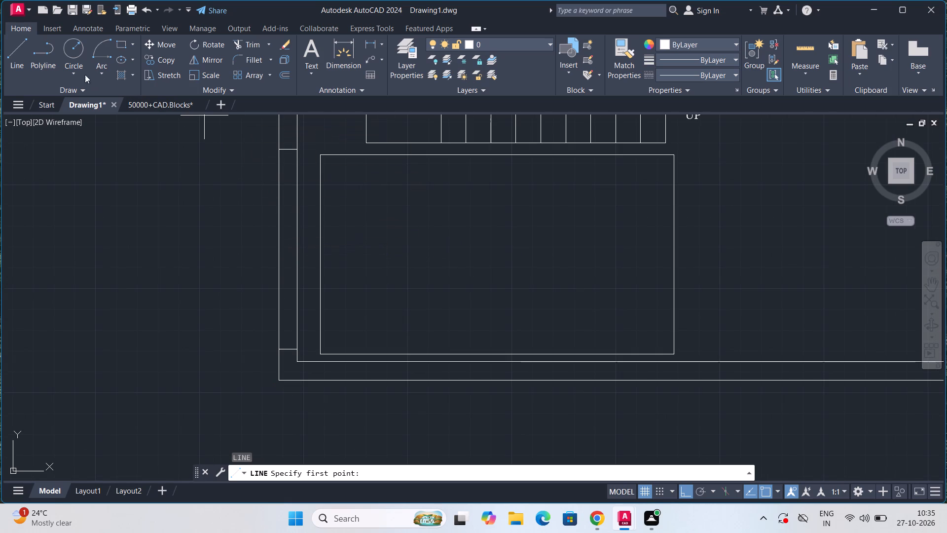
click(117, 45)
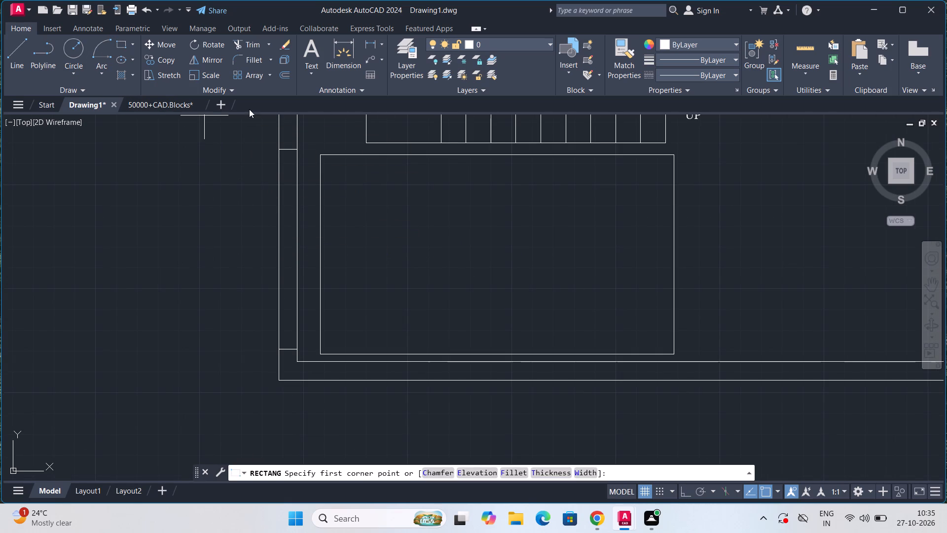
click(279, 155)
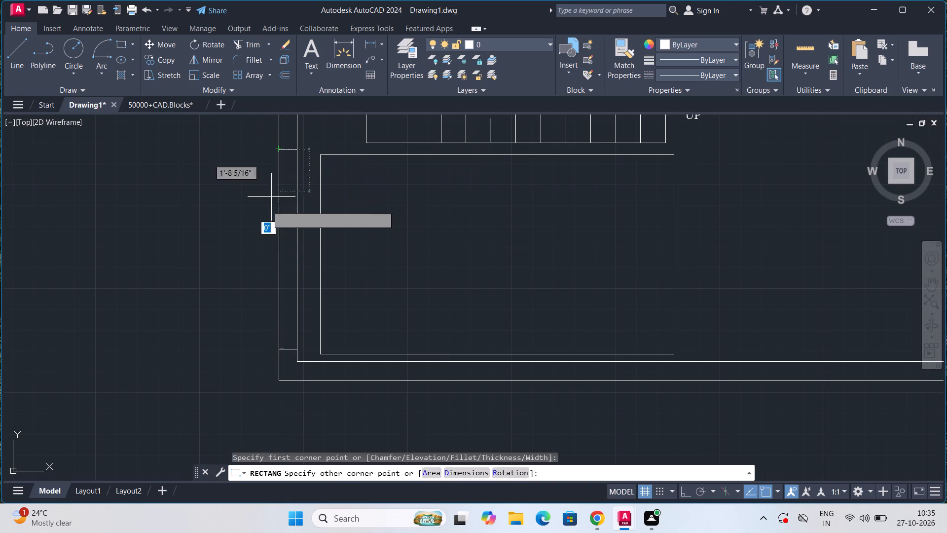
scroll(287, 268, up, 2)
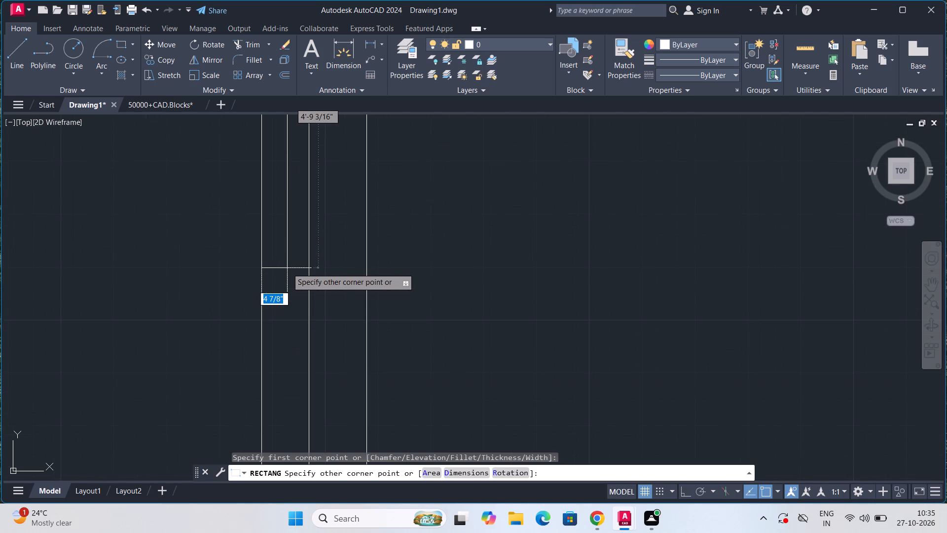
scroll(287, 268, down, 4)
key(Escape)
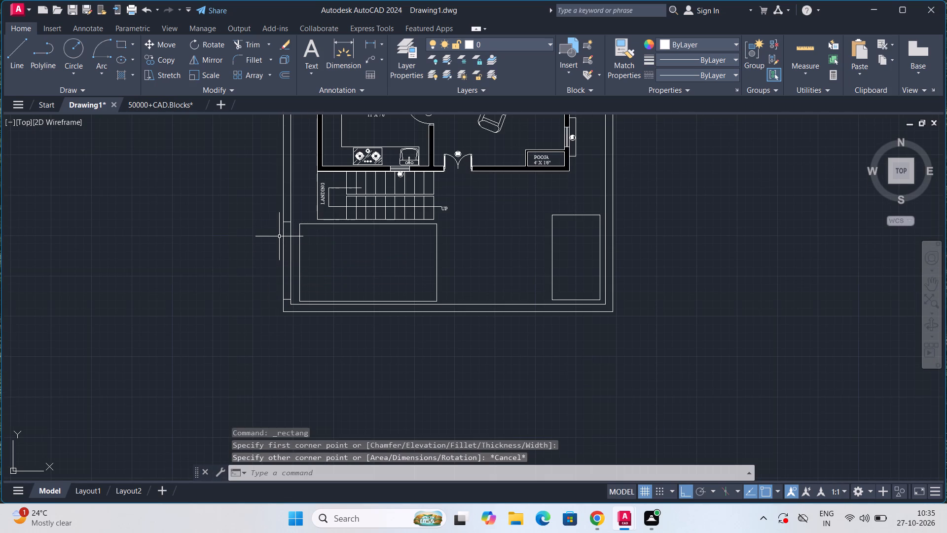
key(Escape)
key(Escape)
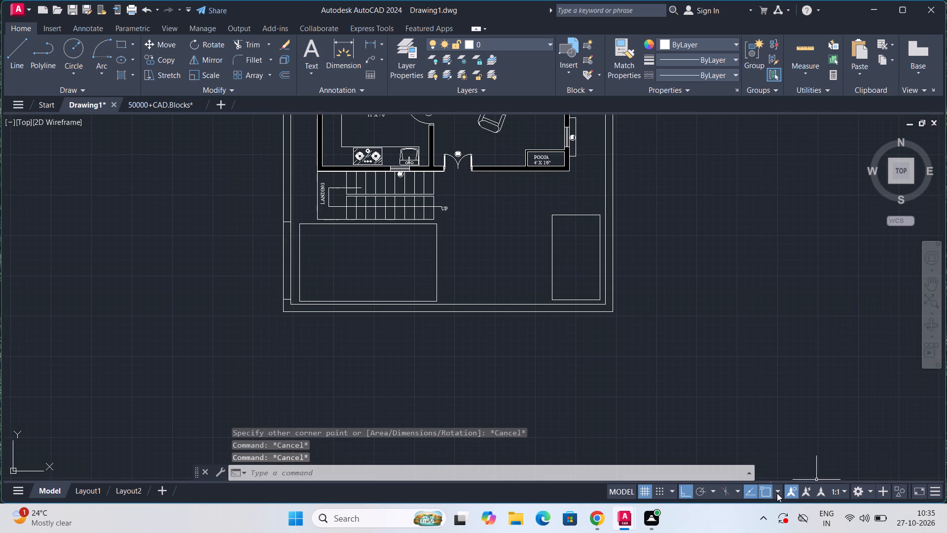
Enable the Insertion object snap.
click(778, 492)
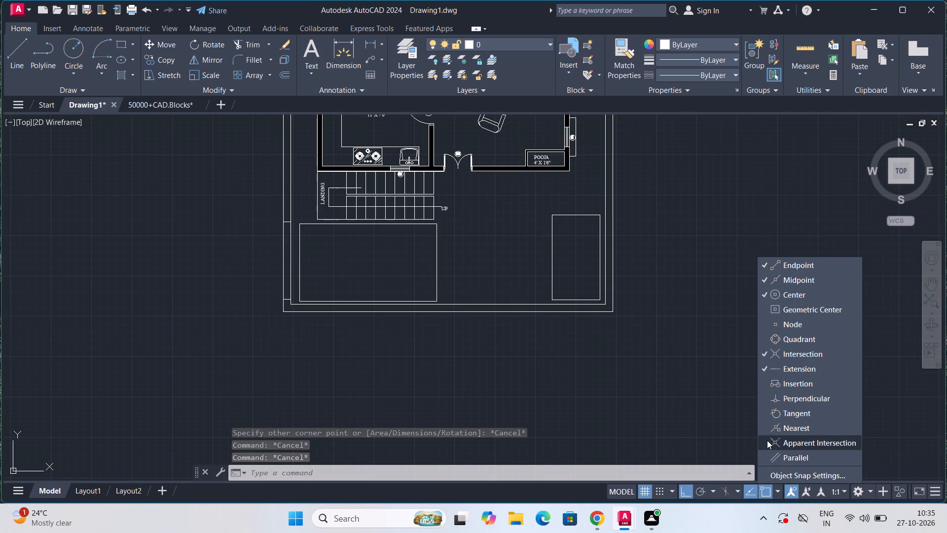
click(775, 385)
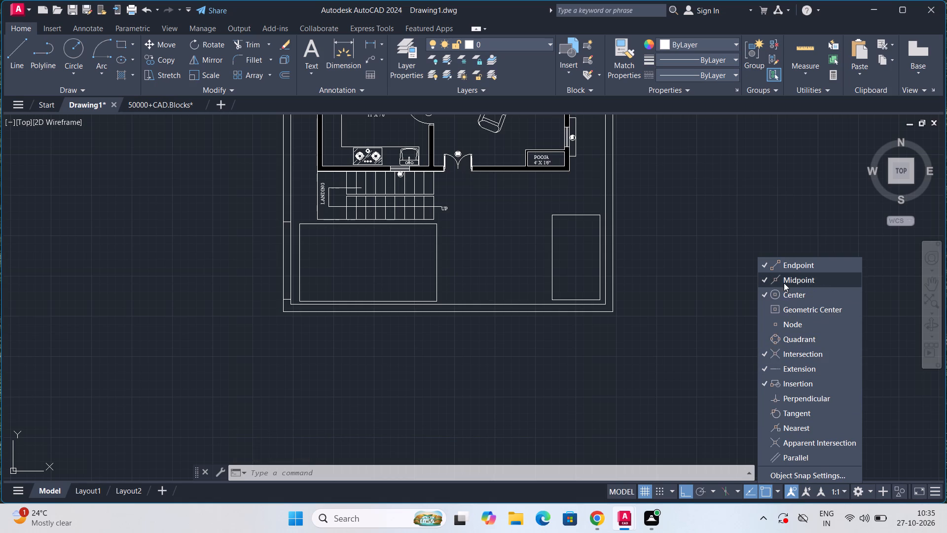
click(717, 401)
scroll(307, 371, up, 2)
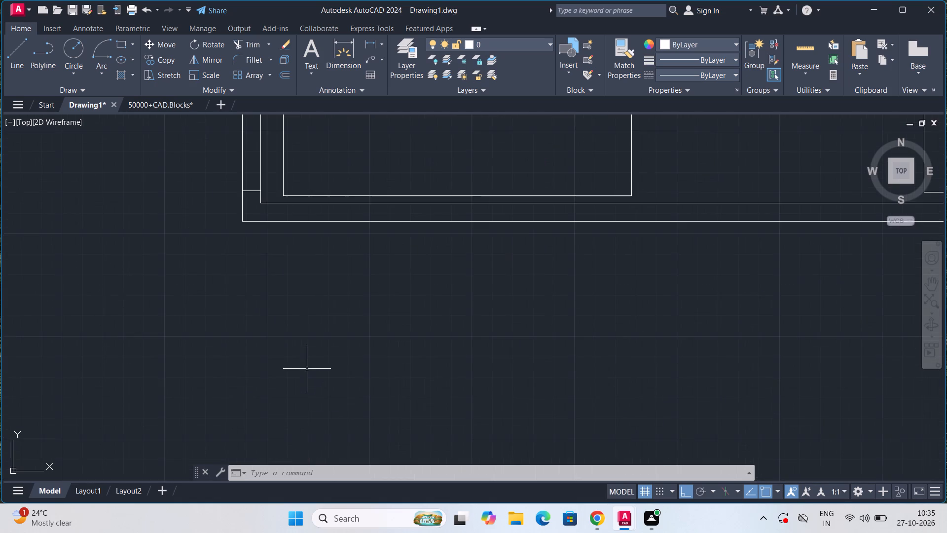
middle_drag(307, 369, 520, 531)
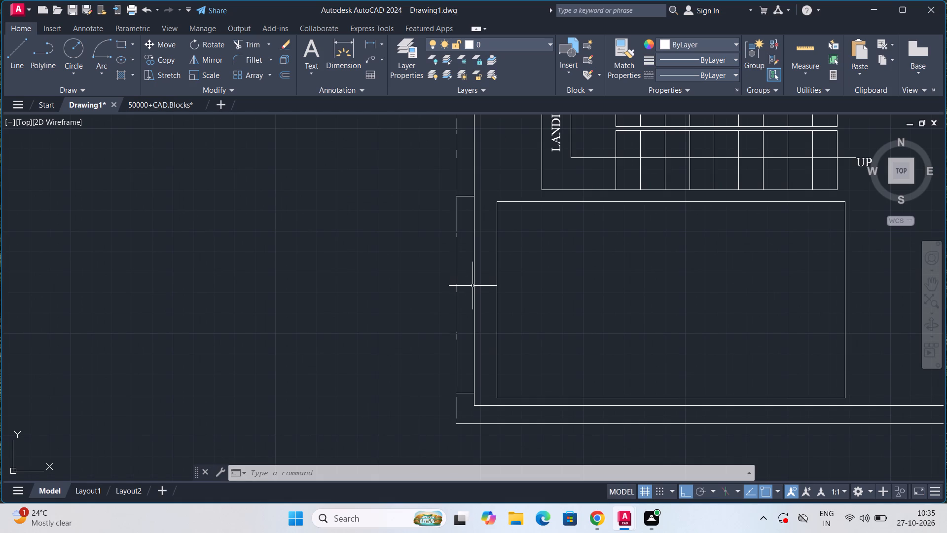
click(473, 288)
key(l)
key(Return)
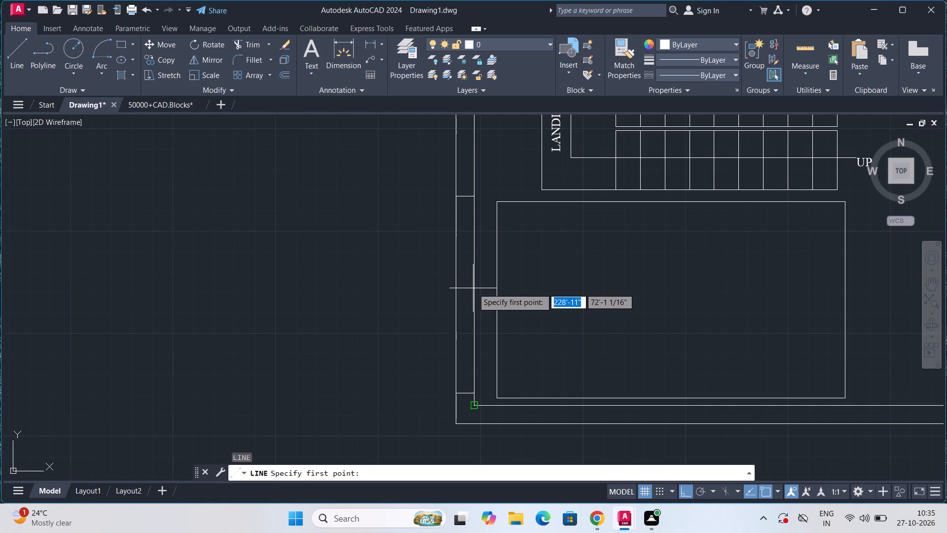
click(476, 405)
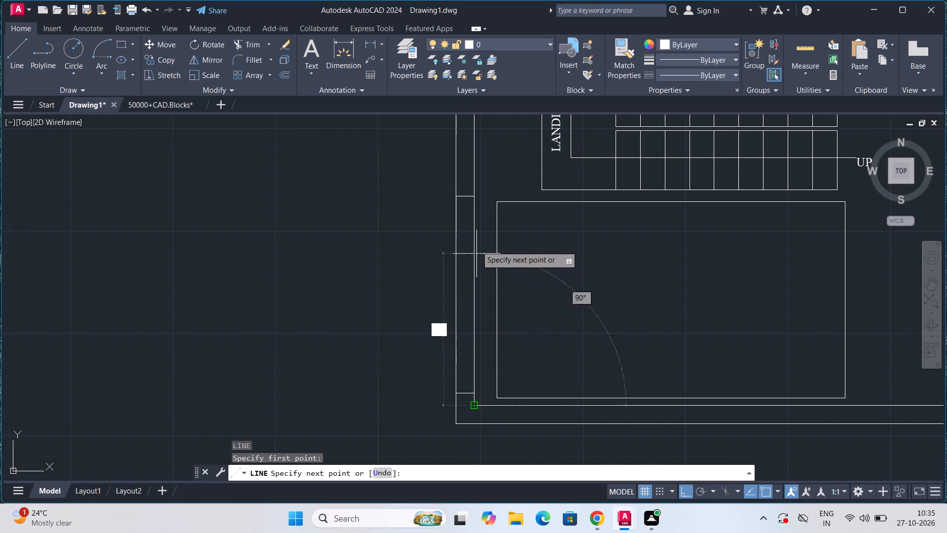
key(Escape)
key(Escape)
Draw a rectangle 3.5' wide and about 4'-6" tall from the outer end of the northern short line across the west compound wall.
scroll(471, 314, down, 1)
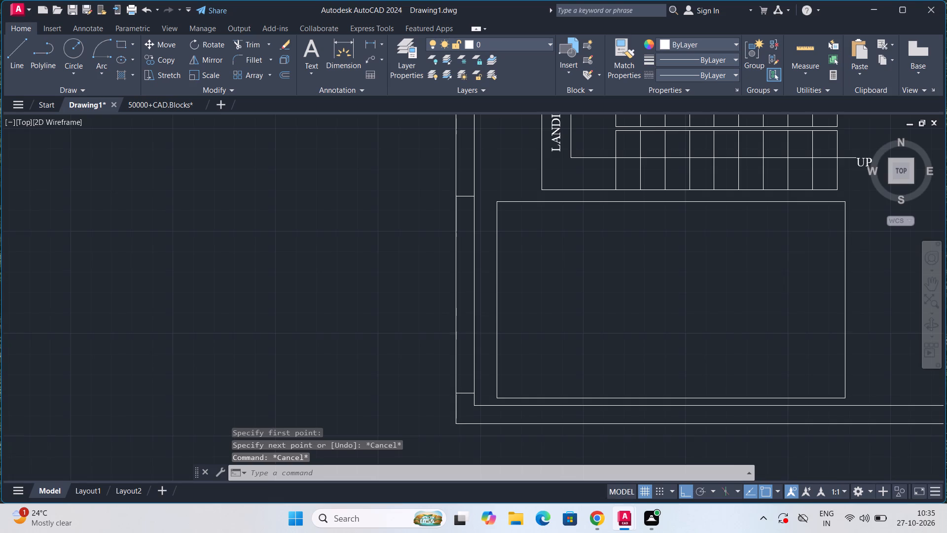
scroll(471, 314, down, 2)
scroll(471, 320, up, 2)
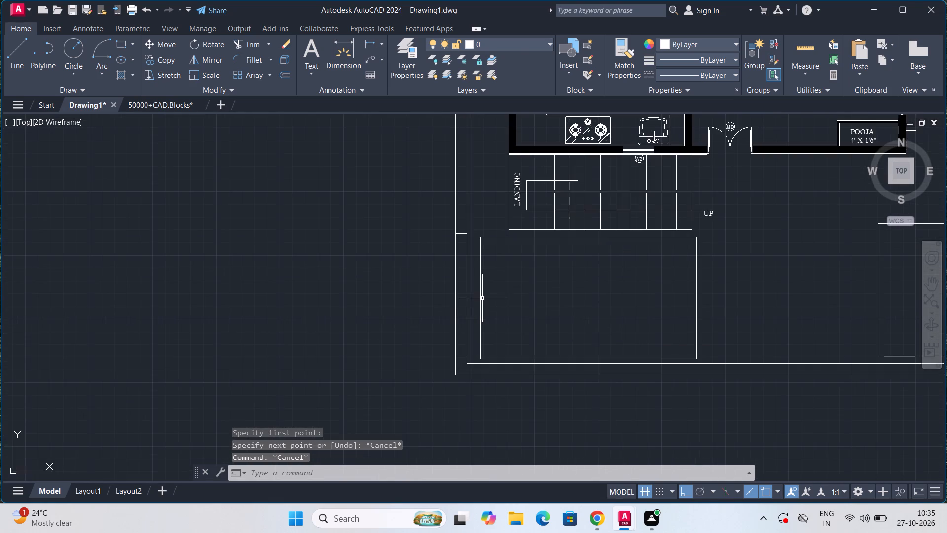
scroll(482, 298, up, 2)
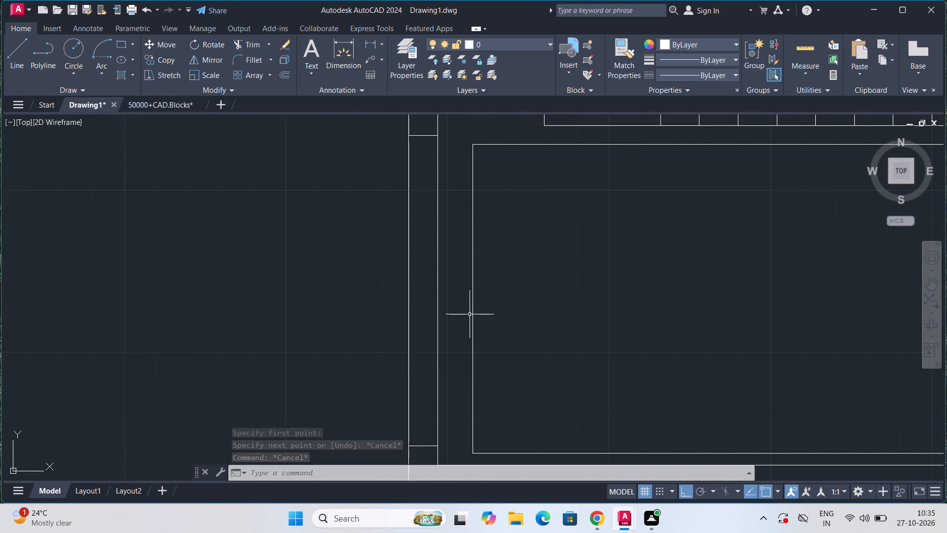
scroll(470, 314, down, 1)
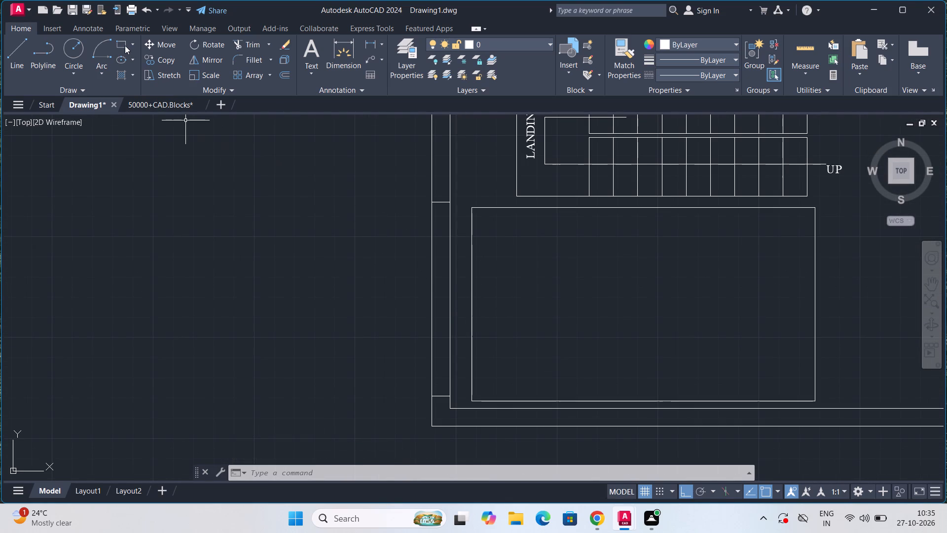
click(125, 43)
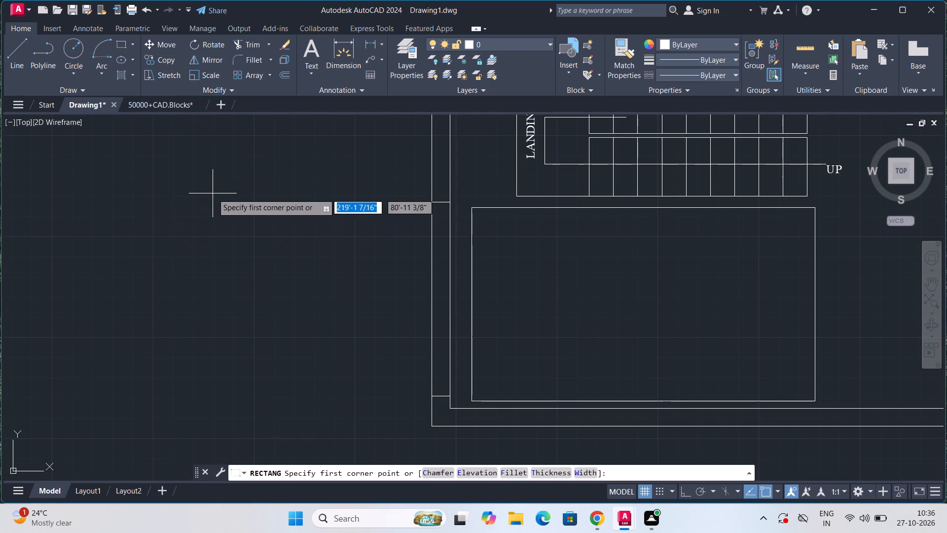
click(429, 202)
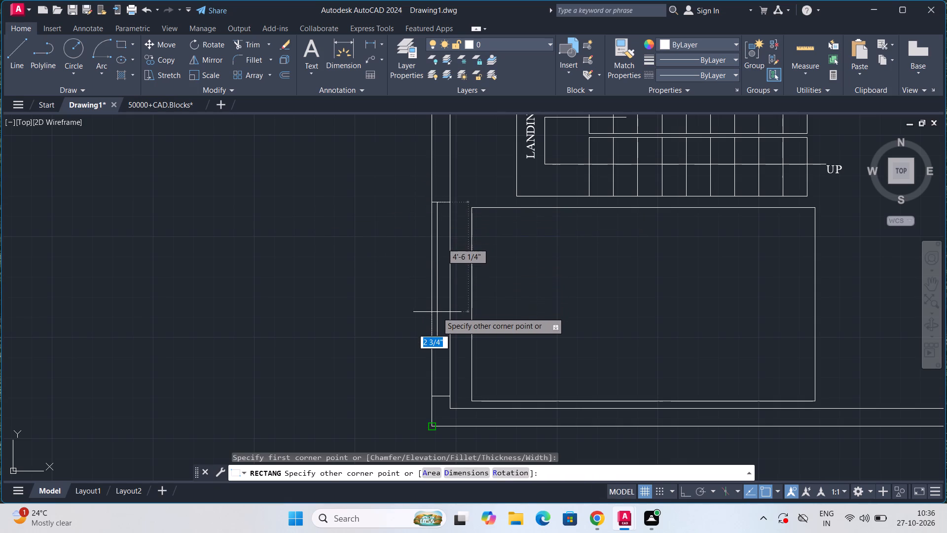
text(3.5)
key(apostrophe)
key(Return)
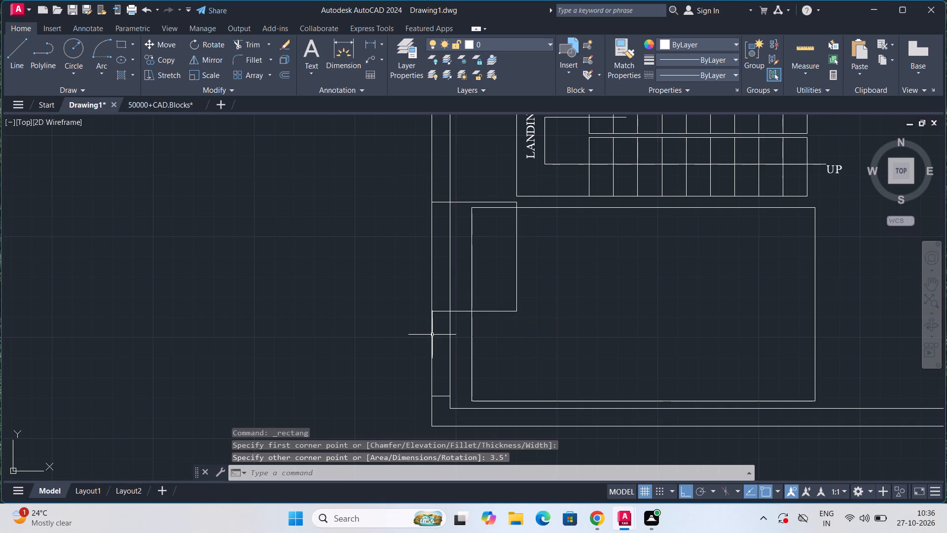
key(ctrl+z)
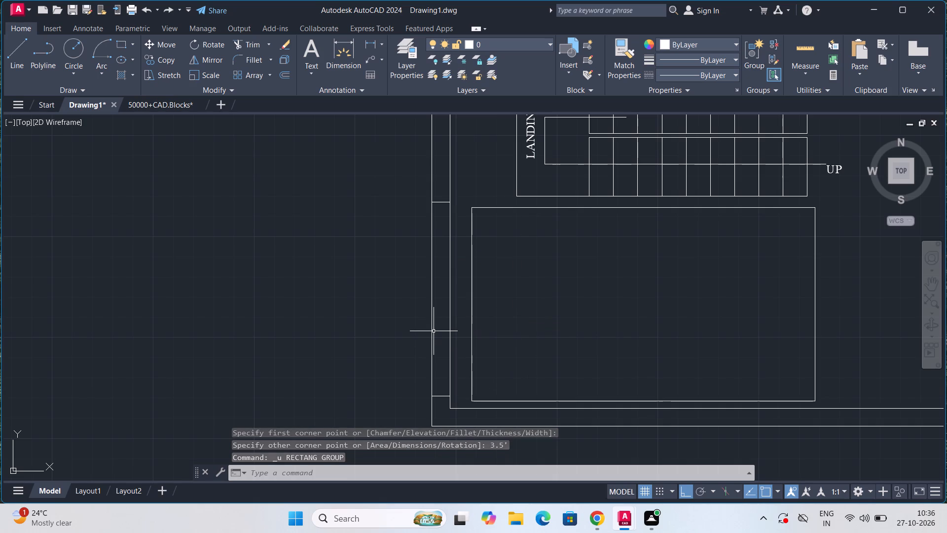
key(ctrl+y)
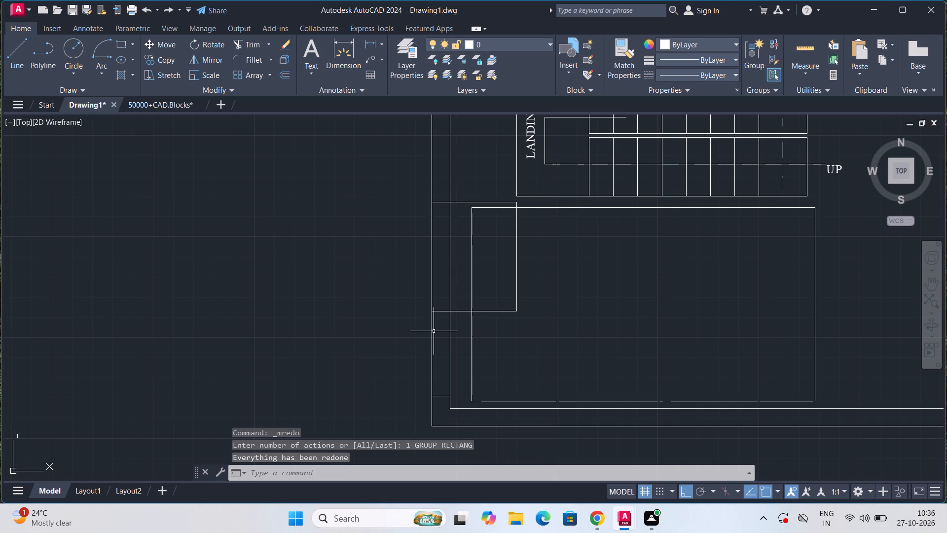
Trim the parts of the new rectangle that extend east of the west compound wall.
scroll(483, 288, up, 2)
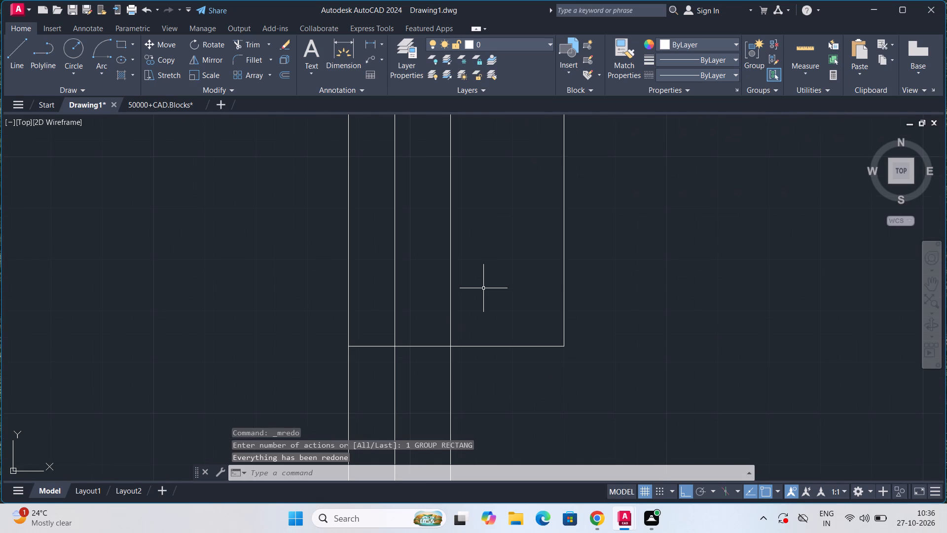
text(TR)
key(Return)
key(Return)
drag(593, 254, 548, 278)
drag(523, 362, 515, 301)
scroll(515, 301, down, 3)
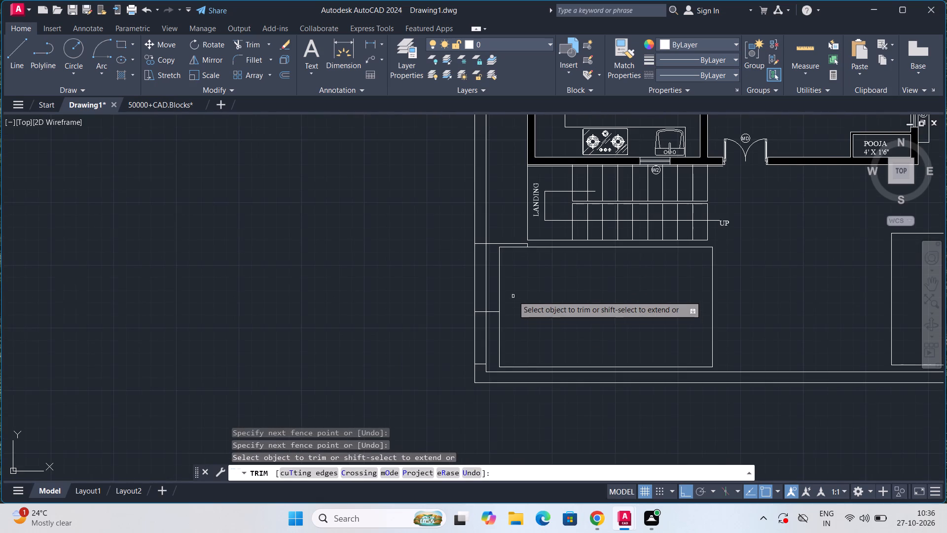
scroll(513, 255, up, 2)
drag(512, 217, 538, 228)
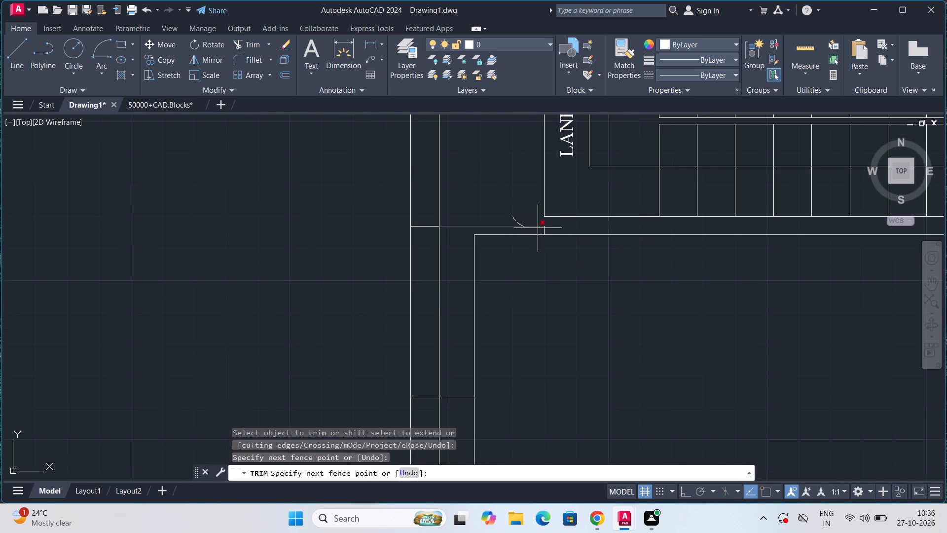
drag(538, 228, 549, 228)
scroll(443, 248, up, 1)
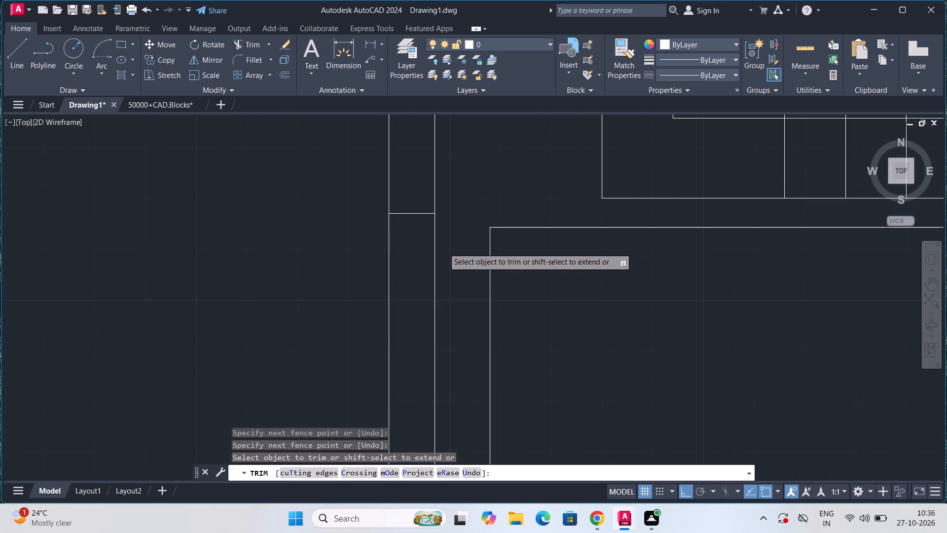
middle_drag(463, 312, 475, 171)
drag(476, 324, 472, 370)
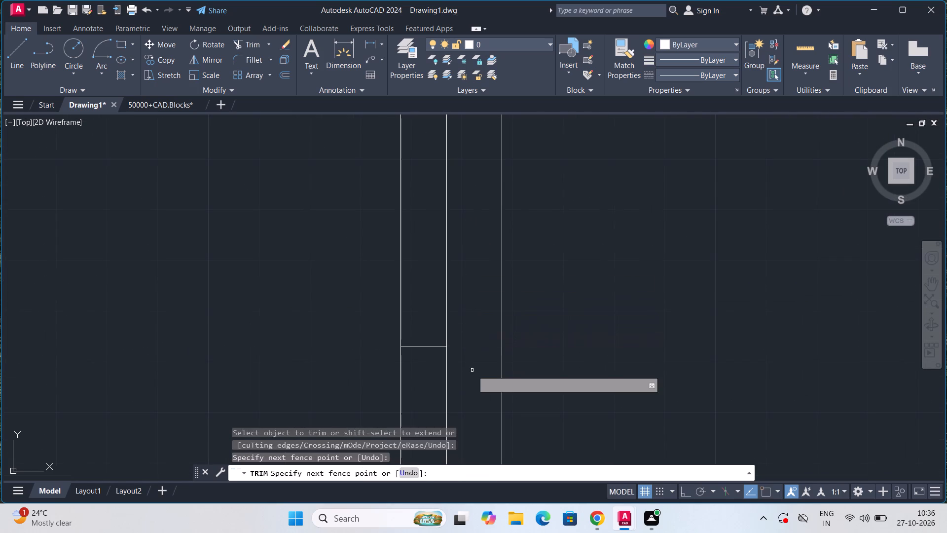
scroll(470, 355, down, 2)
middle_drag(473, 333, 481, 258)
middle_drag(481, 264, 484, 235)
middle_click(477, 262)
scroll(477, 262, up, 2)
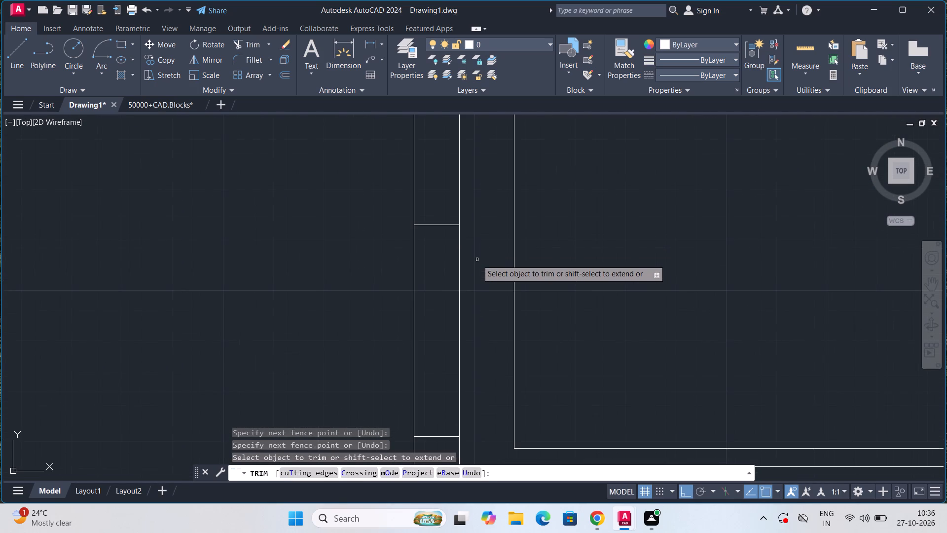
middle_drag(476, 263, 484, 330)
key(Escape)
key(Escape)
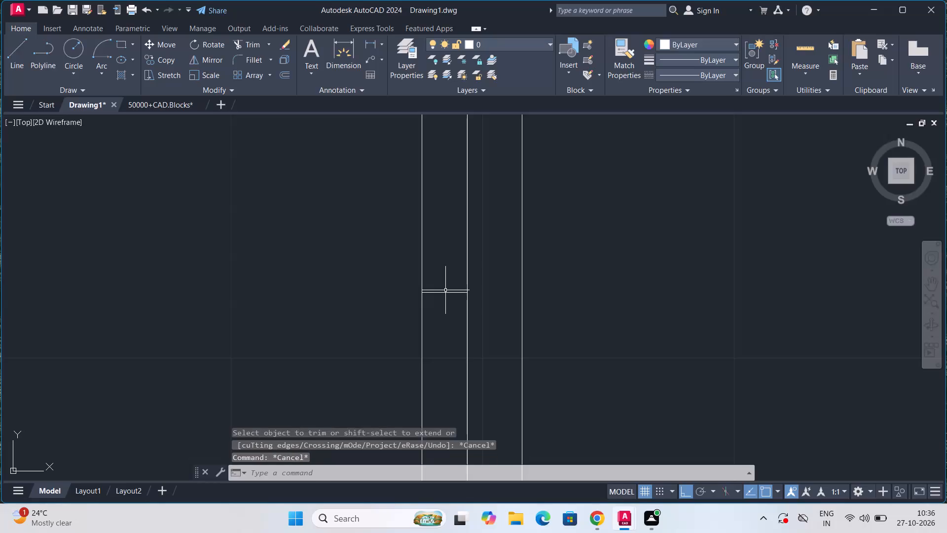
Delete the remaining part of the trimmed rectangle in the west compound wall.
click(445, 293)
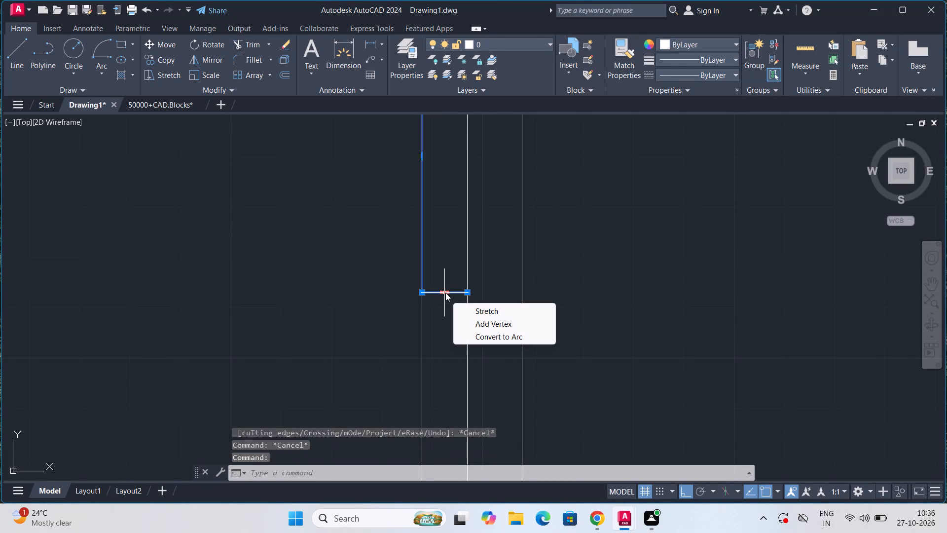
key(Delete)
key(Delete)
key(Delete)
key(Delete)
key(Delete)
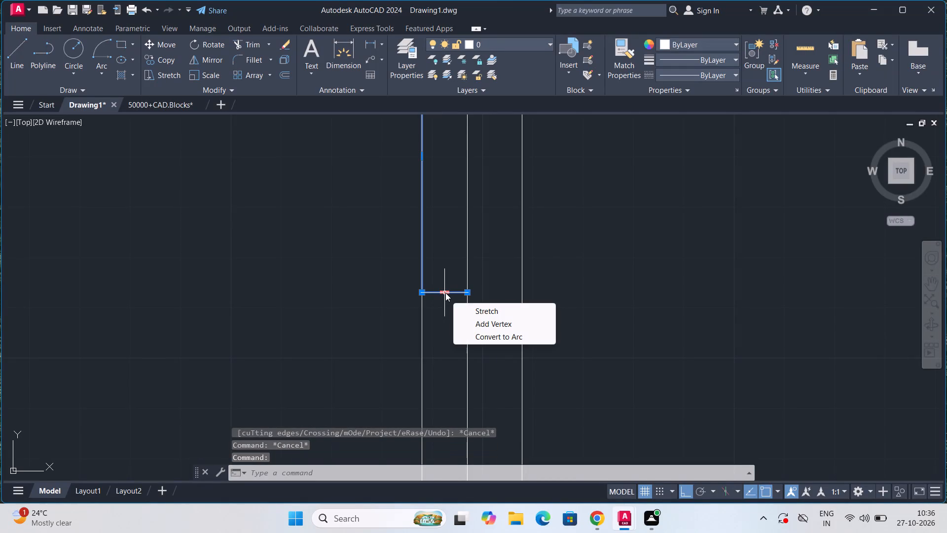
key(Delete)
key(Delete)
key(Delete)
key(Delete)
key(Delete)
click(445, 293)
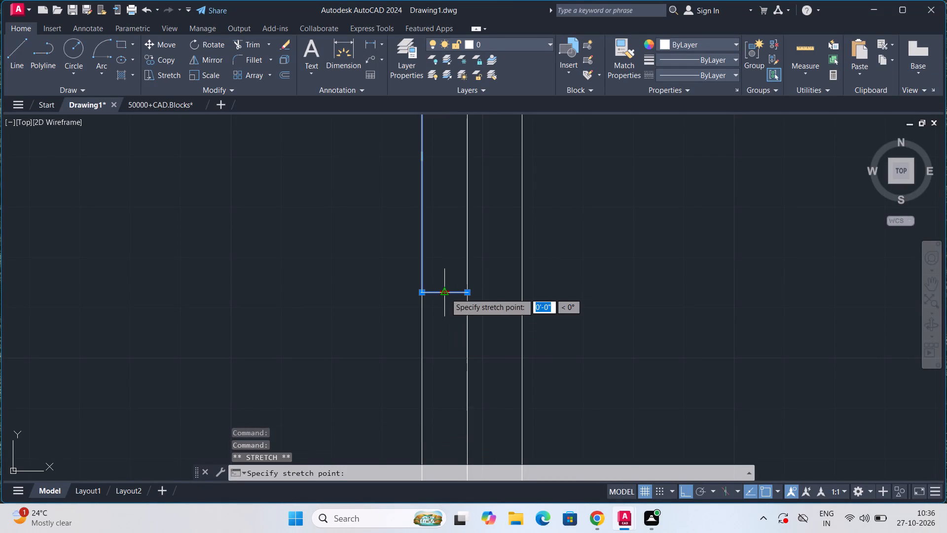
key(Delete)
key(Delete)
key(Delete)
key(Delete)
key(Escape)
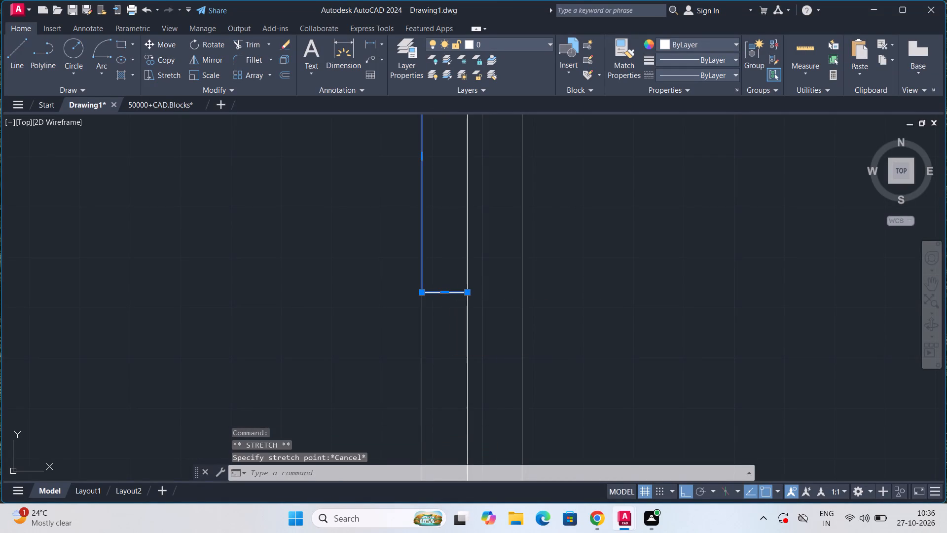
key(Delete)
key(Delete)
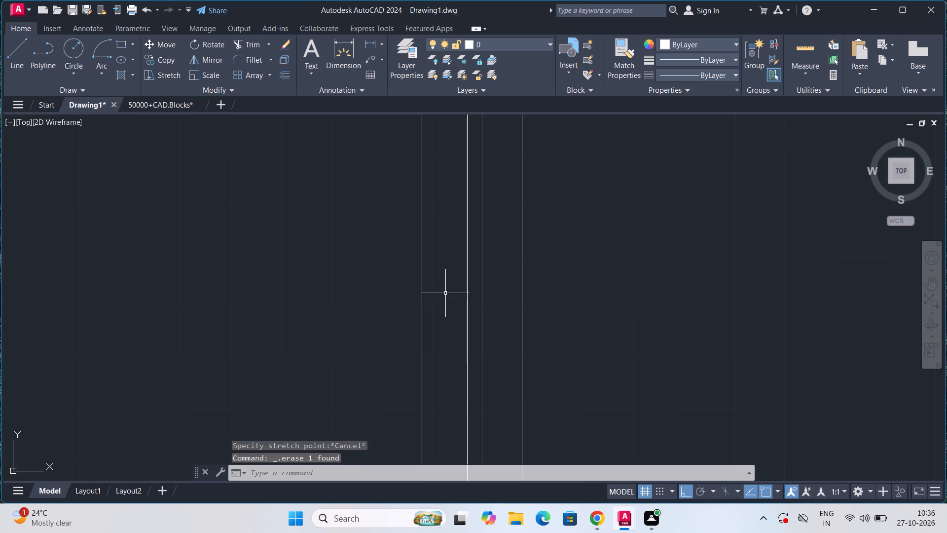
Draw an 8' vertical line inside the west compound wall between the midpoints of the two short cross lines.
scroll(445, 293, down, 3)
scroll(447, 287, up, 2)
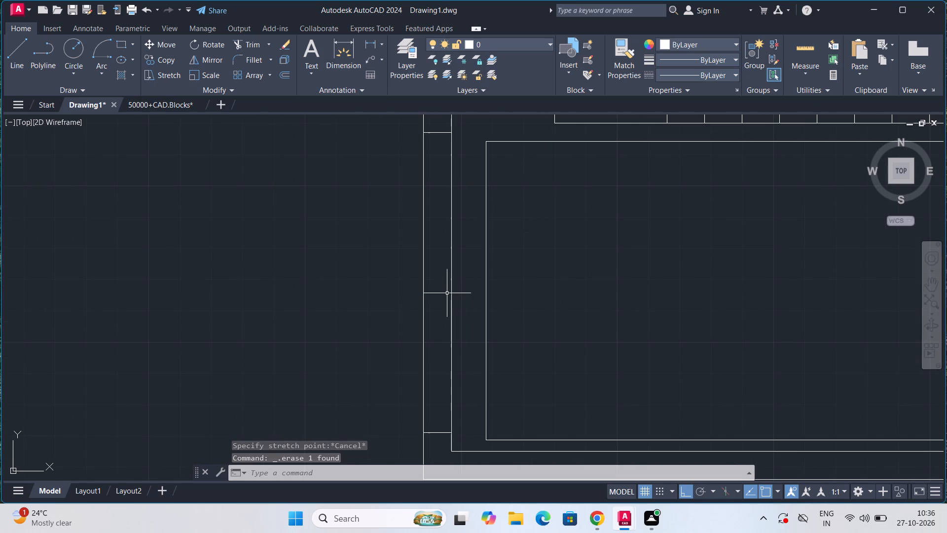
scroll(444, 319, down, 2)
scroll(444, 319, up, 1)
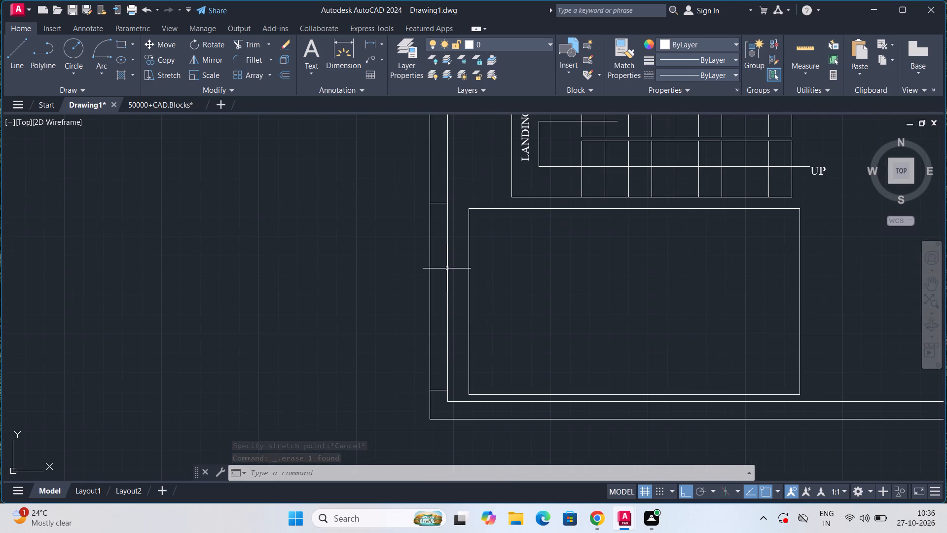
key(l)
key(Return)
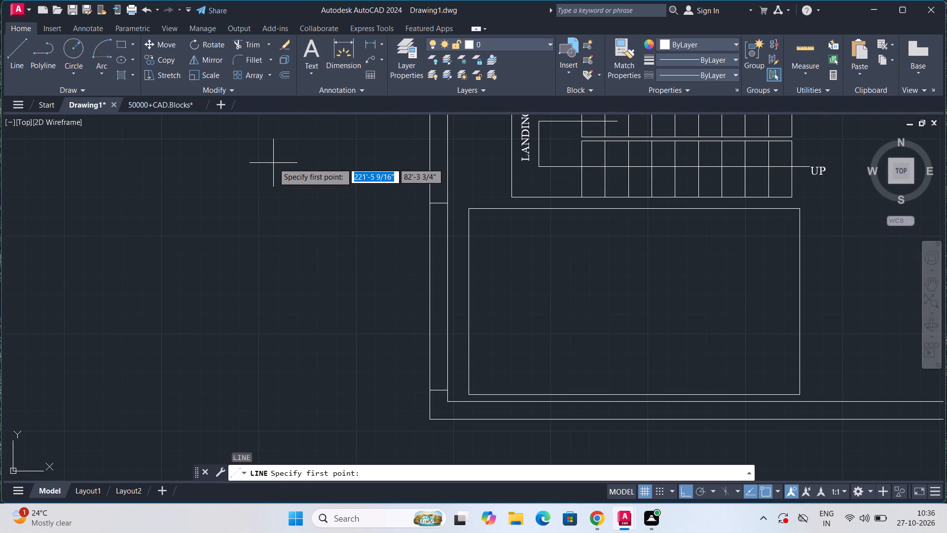
click(438, 202)
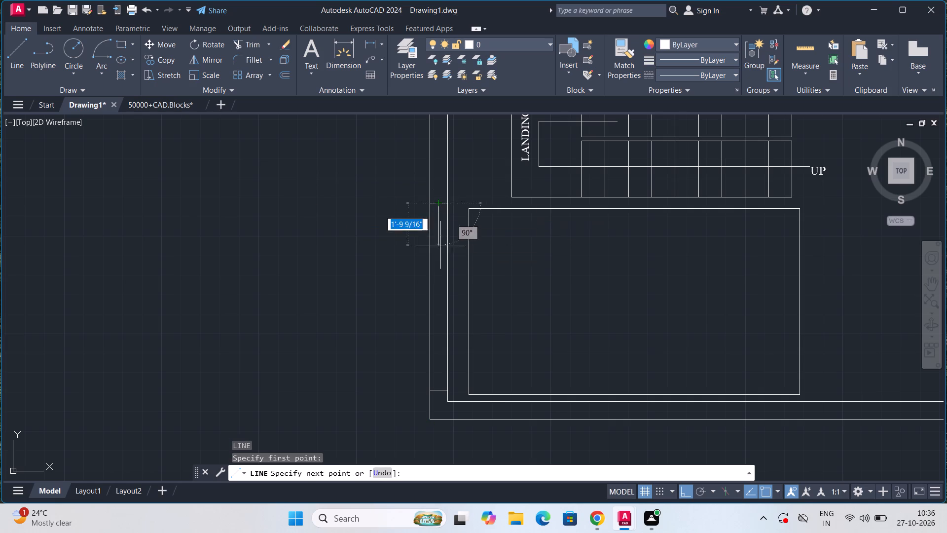
click(440, 391)
key(Escape)
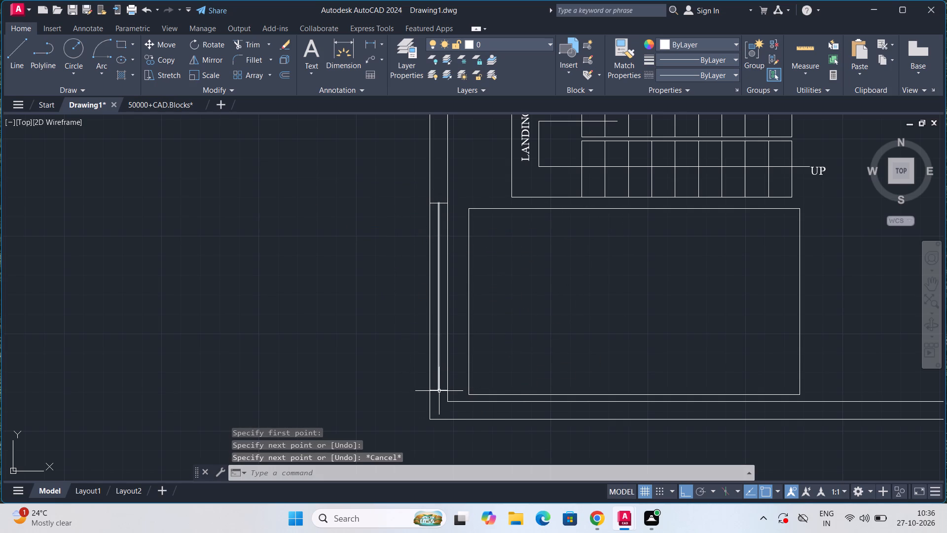
Draw short horizontal lines from the wall centreline's midpoint, one eastward and one westward, each extending past the wall face.
scroll(438, 373, up, 2)
scroll(445, 315, up, 1)
middle_drag(448, 319, 456, 399)
scroll(456, 399, down, 2)
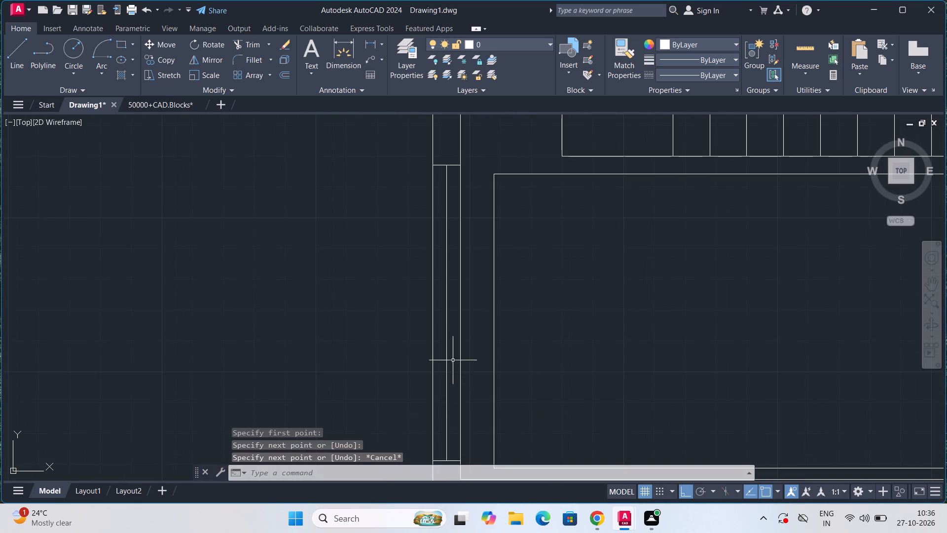
key(l)
key(Return)
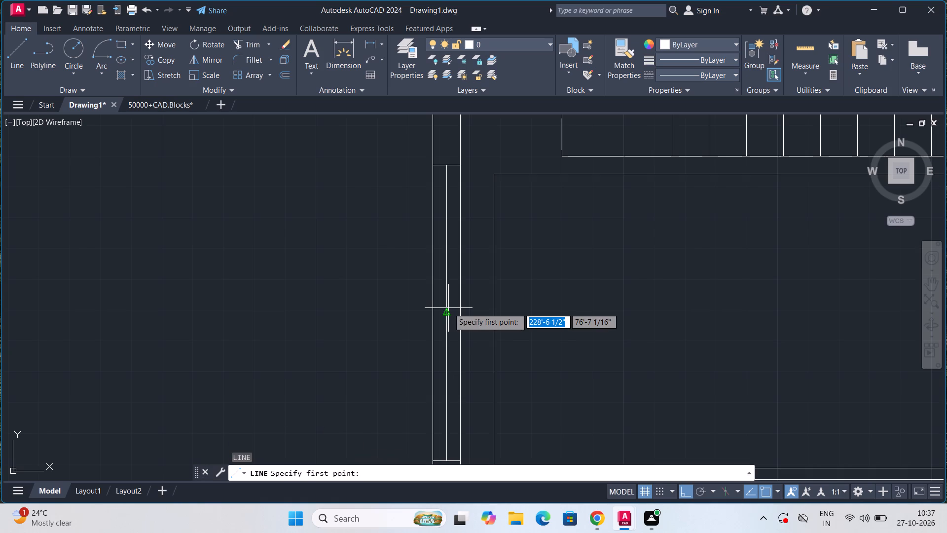
click(448, 315)
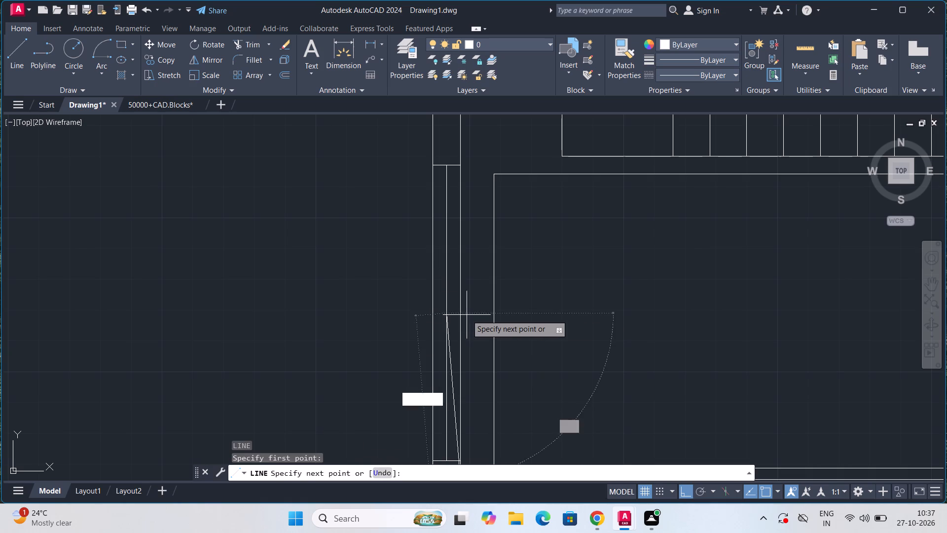
click(470, 315)
key(Escape)
key(l)
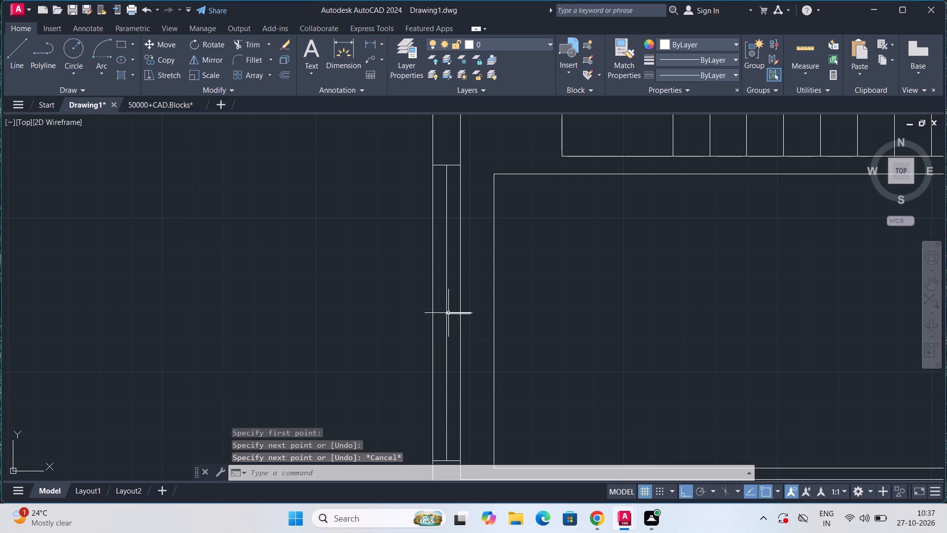
key(Return)
click(448, 313)
click(415, 312)
key(Escape)
Trim the middle cross line's eastern overhang, the west compound wall's east face north of it and its west face south of it.
scroll(517, 353, up, 2)
scroll(517, 350, down, 2)
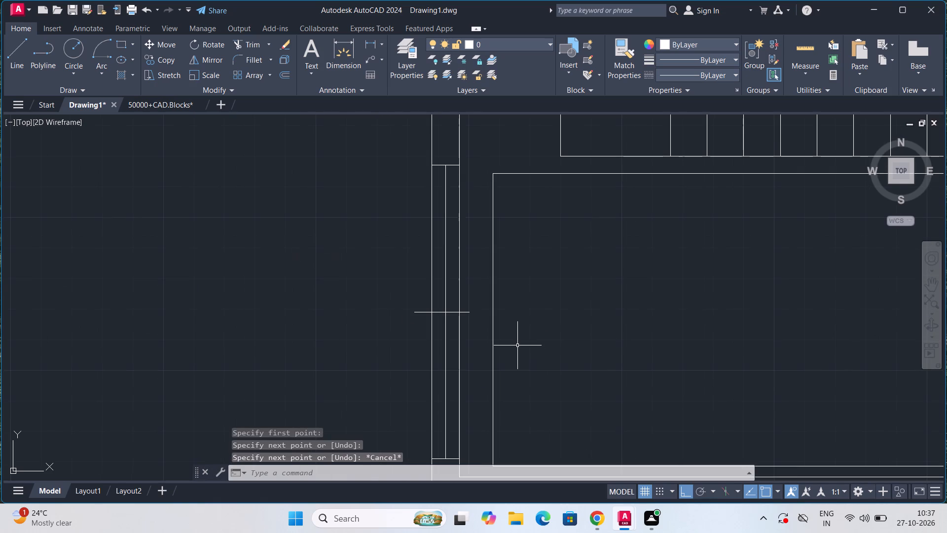
text(TR)
key(Return)
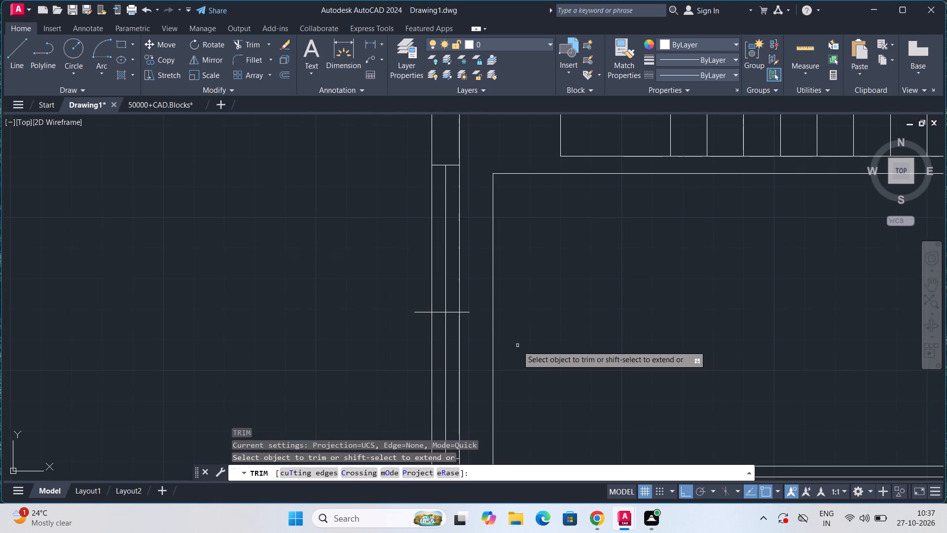
drag(471, 294, 467, 318)
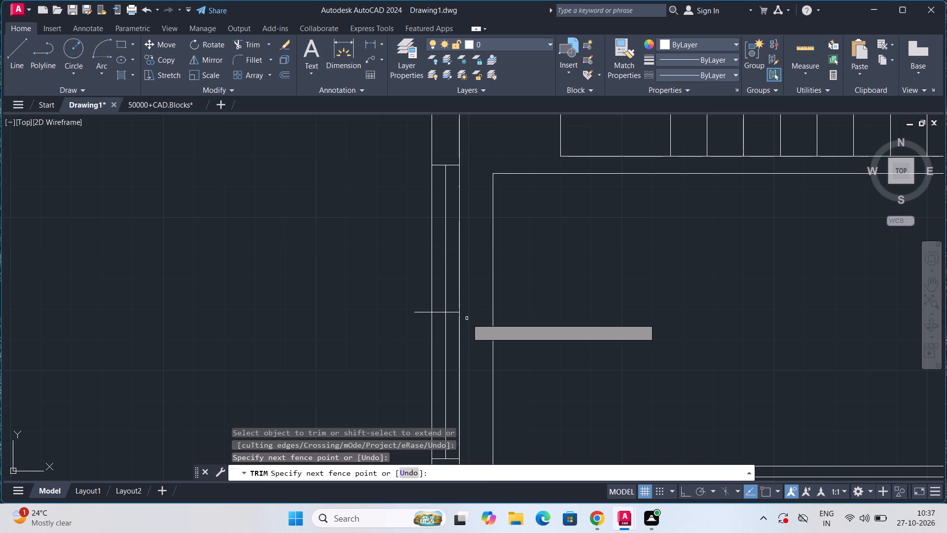
drag(466, 300, 458, 305)
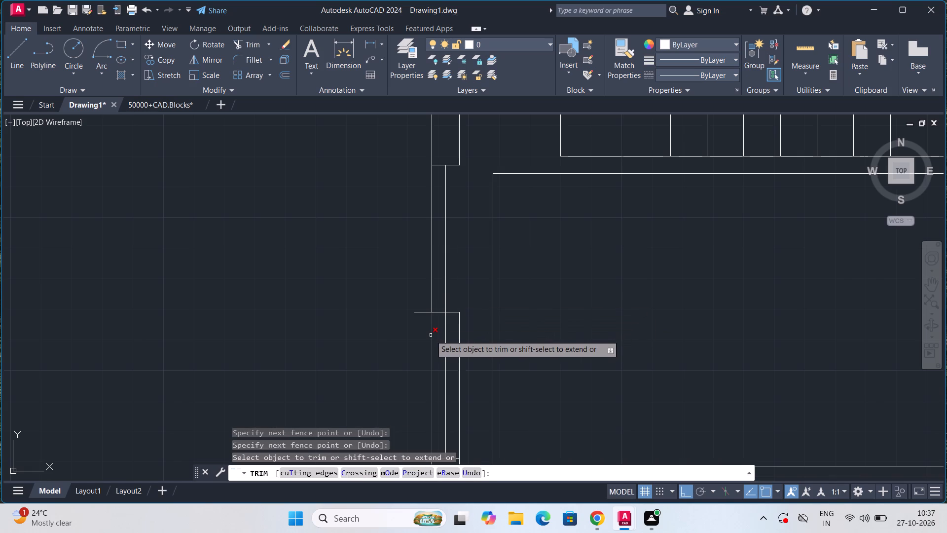
click(431, 335)
click(427, 310)
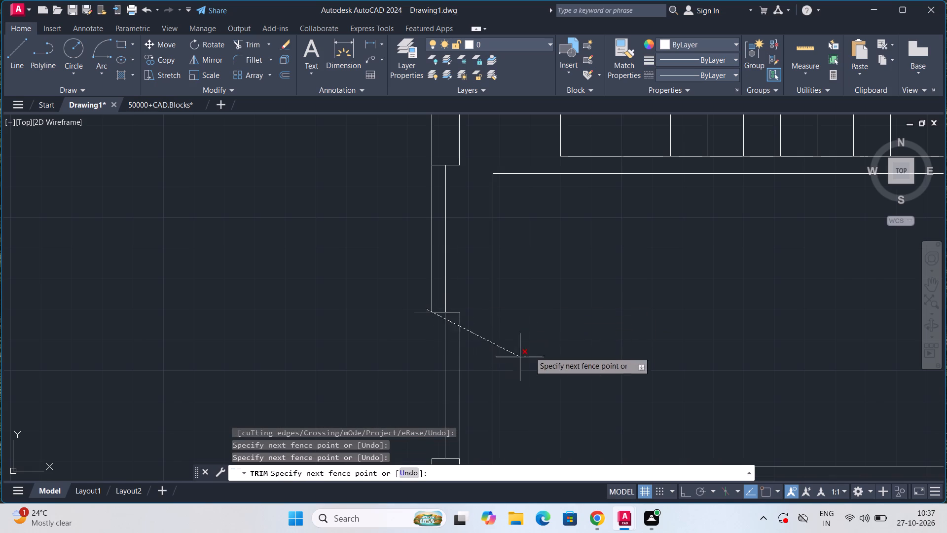
middle_click(537, 345)
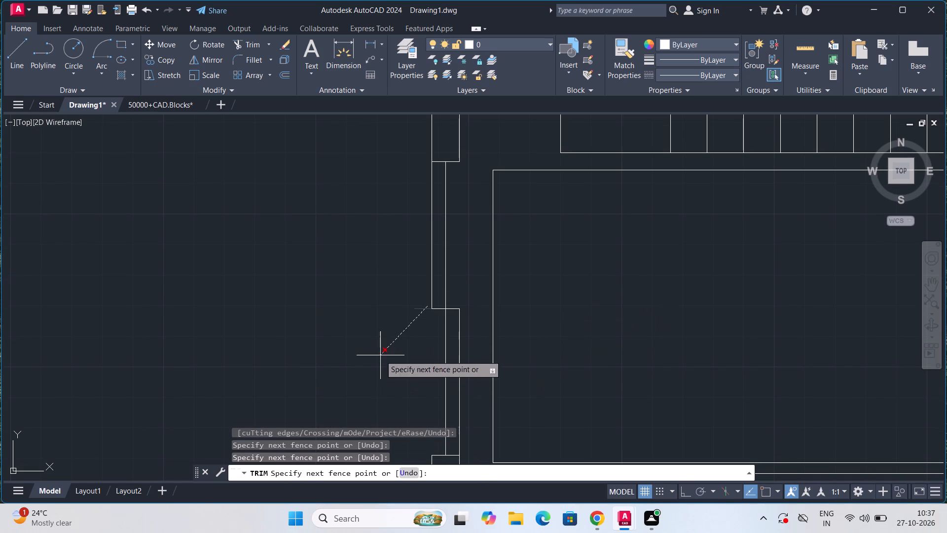
middle_click(380, 355)
middle_drag(382, 348, 417, 206)
key(Escape)
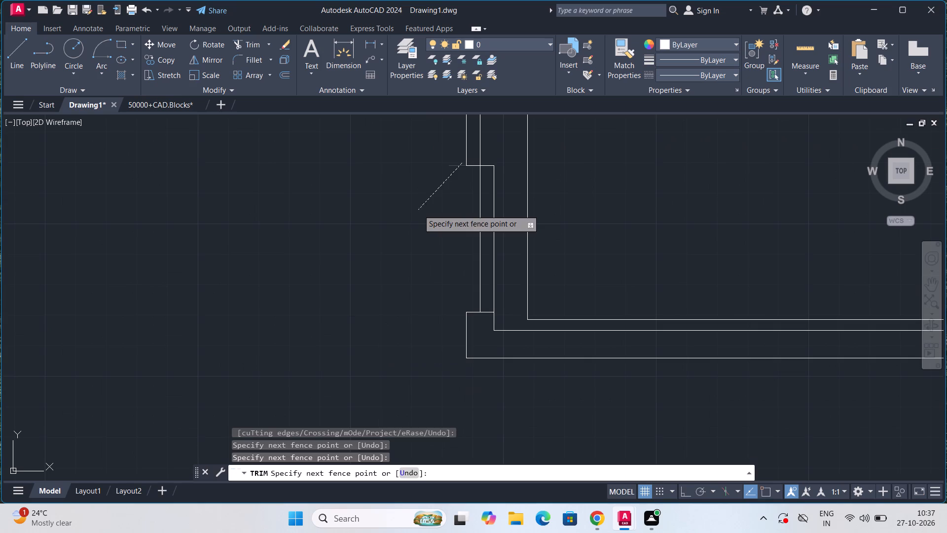
Trim the middle cross line's overhang extending west of the west compound wall.
middle_drag(446, 228, 448, 294)
text(TR)
key(Return)
key(Return)
drag(463, 251, 463, 249)
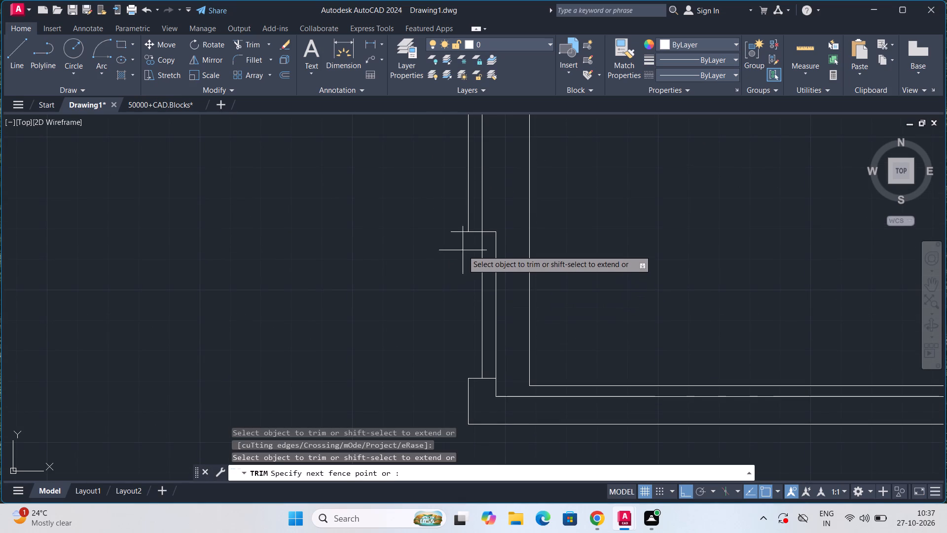
drag(463, 249, 457, 223)
scroll(457, 223, down, 2)
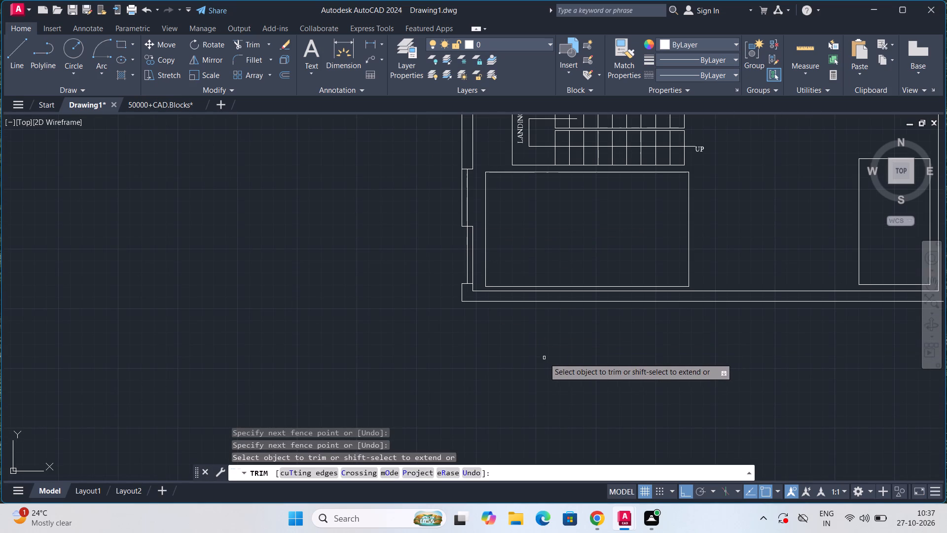
middle_drag(496, 345, 484, 399)
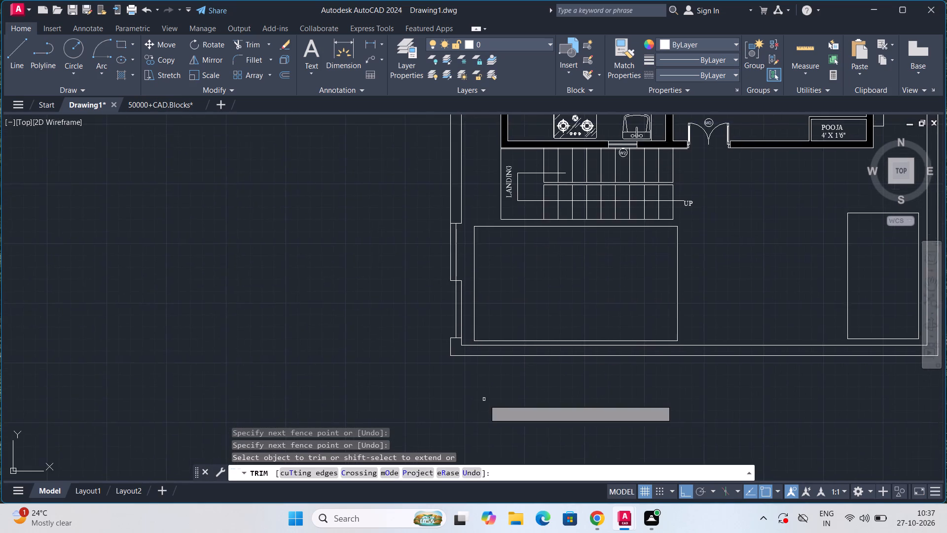
scroll(484, 399, down, 1)
middle_drag(616, 383, 533, 370)
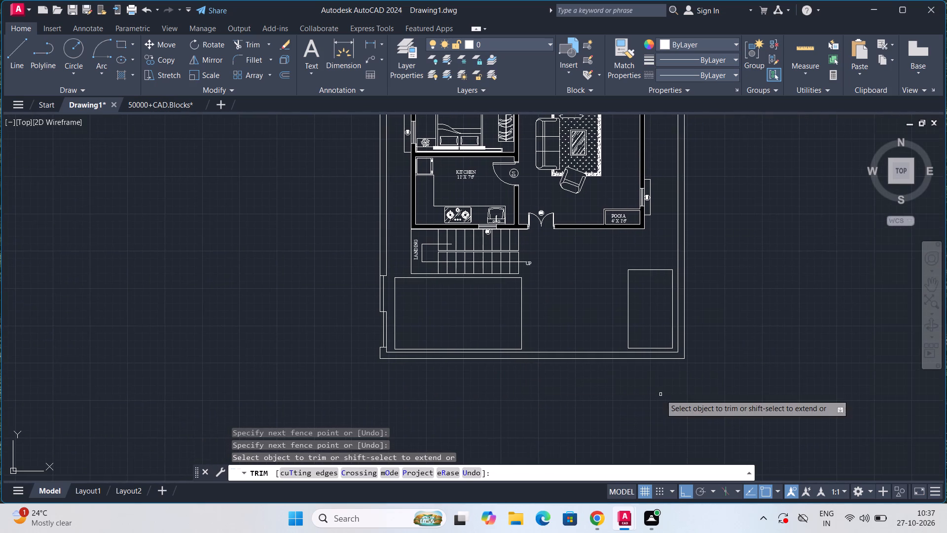
scroll(660, 394, up, 2)
middle_drag(574, 339, 581, 381)
middle_drag(457, 348, 468, 335)
key(Escape)
key(Escape)
key(Escape)
Draw a short vertical line from the compound wall's inner southeast corner southward past the south wall's outer face.
key(l)
key(Return)
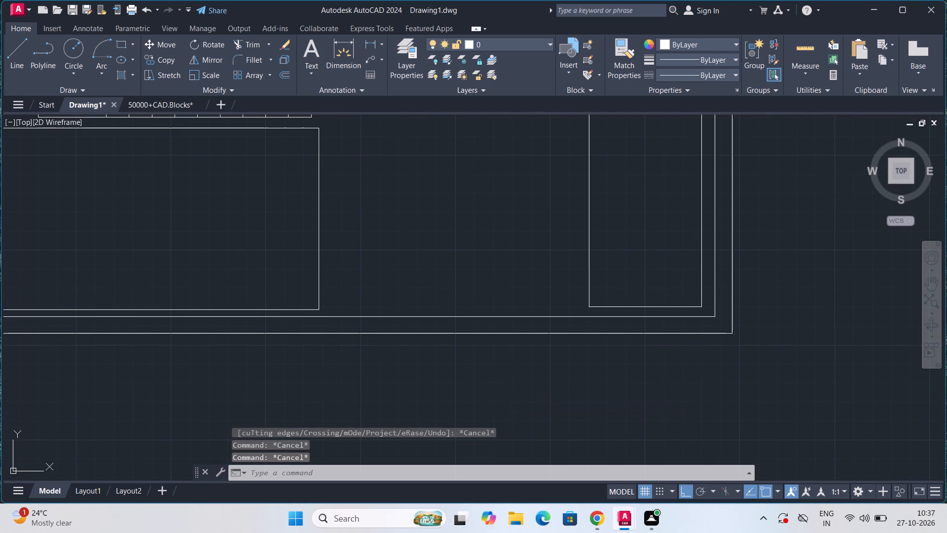
scroll(507, 388, up, 2)
scroll(677, 251, down, 3)
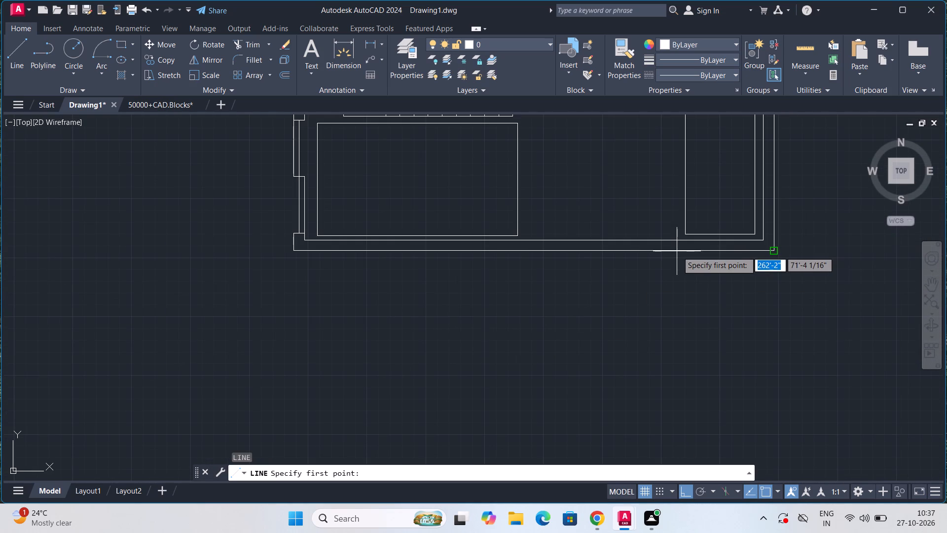
click(765, 240)
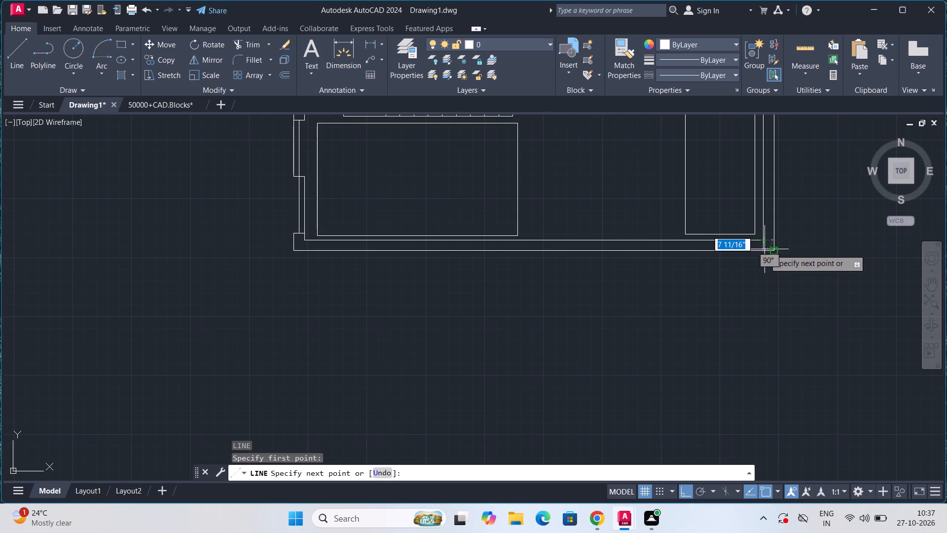
click(766, 262)
key(Escape)
Offset the short vertical line at the southeast corner 6" to the west.
scroll(766, 262, up, 3)
middle_drag(766, 264, 767, 388)
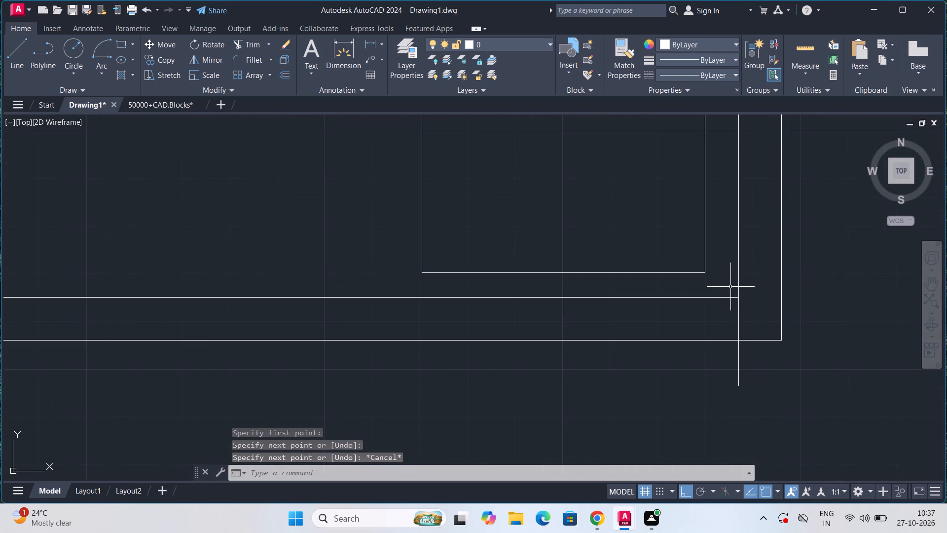
click(739, 318)
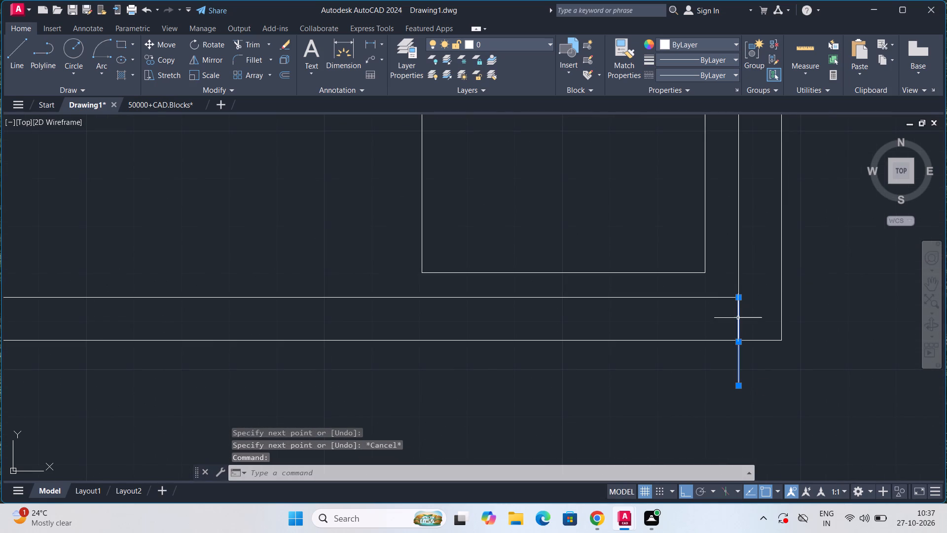
text(OG)
key(BackSpace)
text(FF)
key(Return)
click(737, 326)
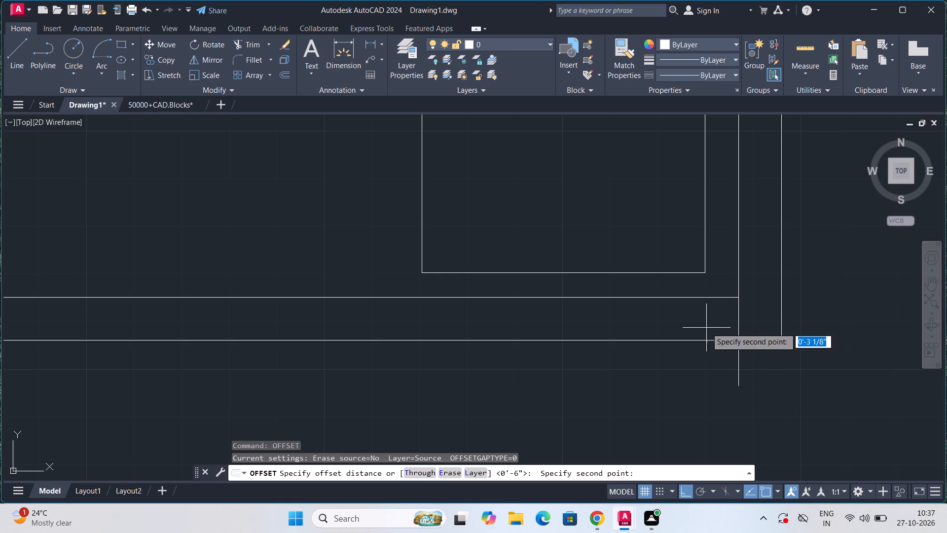
text(6")
key(Return)
click(698, 328)
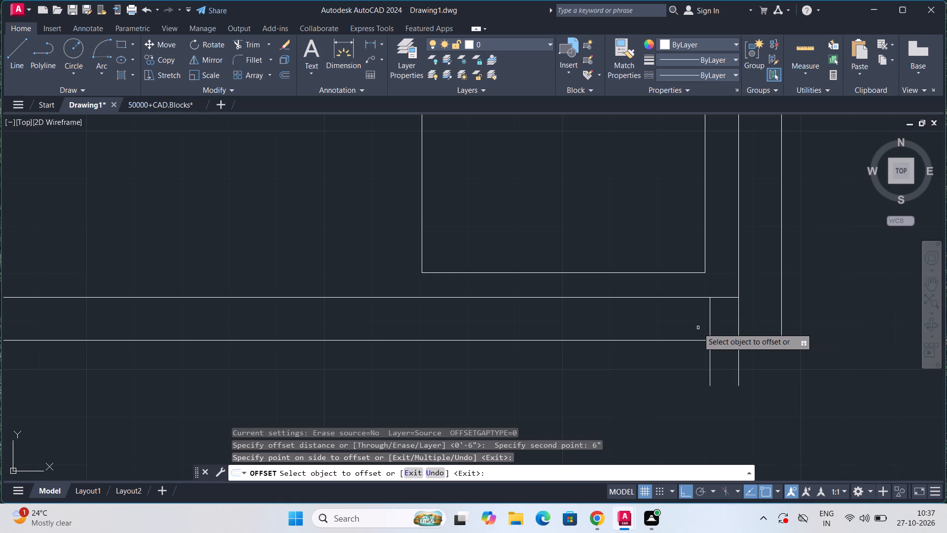
Offset the new vertical line in the south compound wall 5' to the west.
click(710, 319)
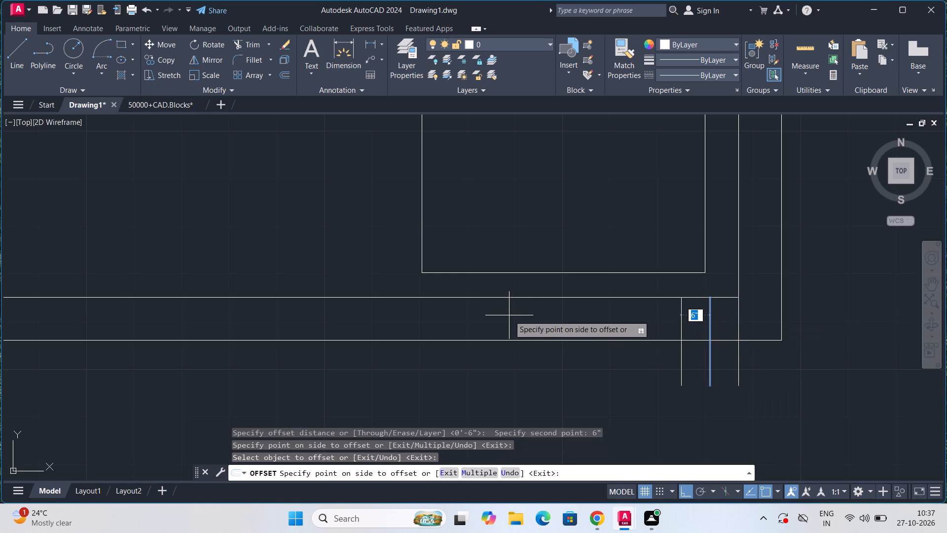
text(5')
key(Return)
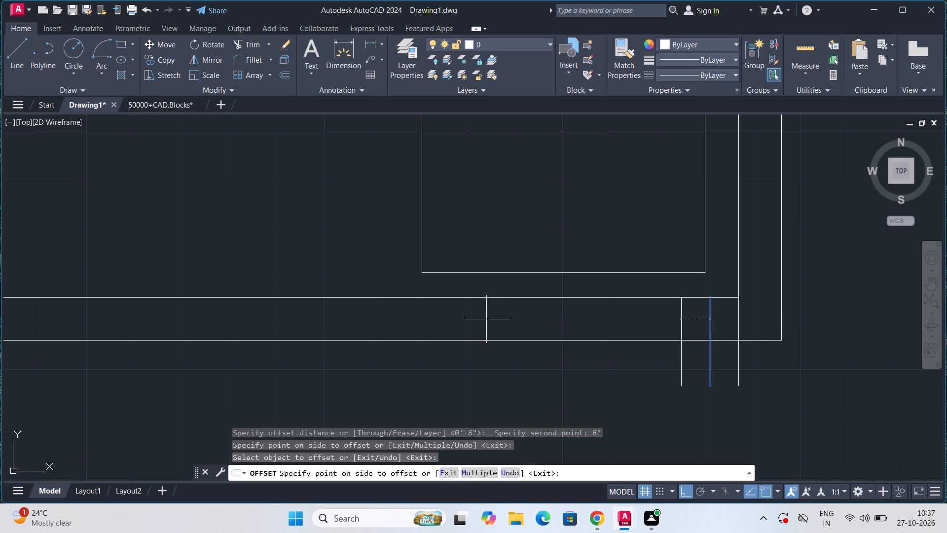
click(486, 319)
key(Escape)
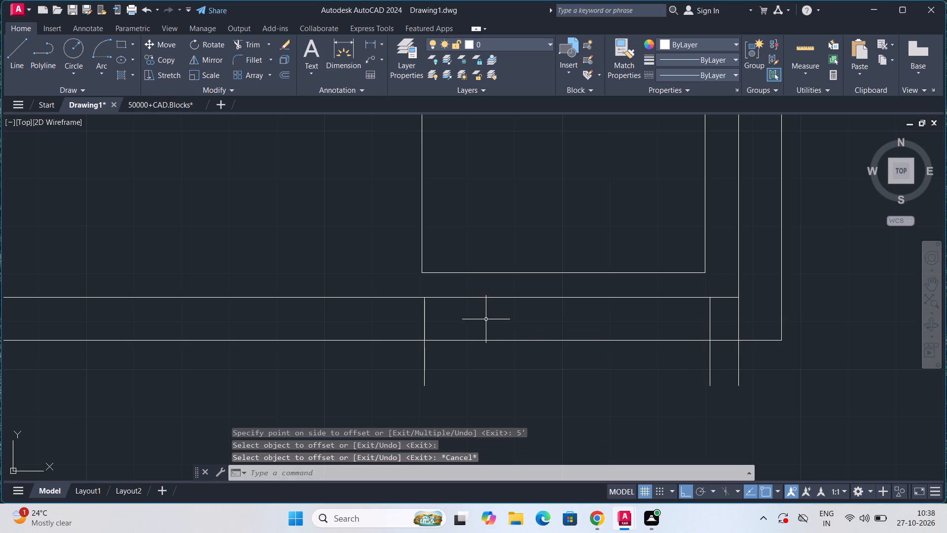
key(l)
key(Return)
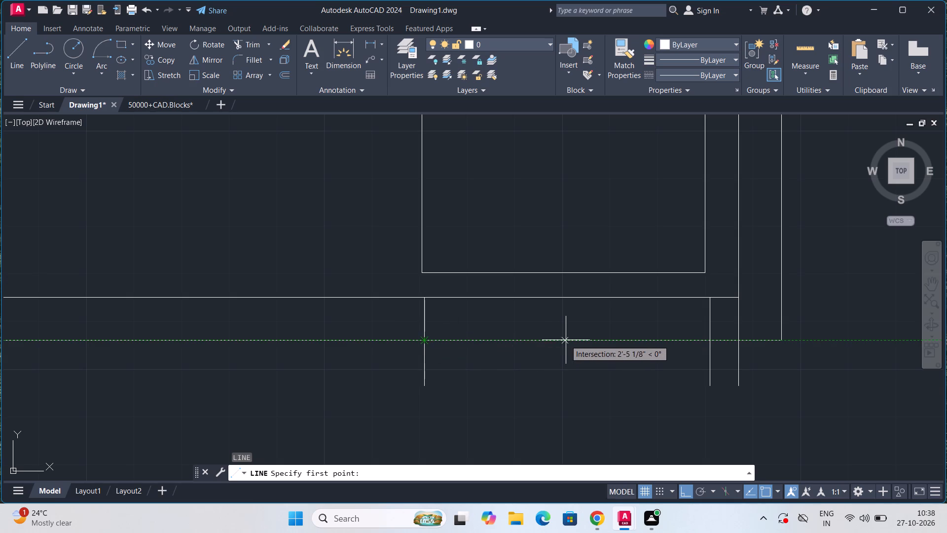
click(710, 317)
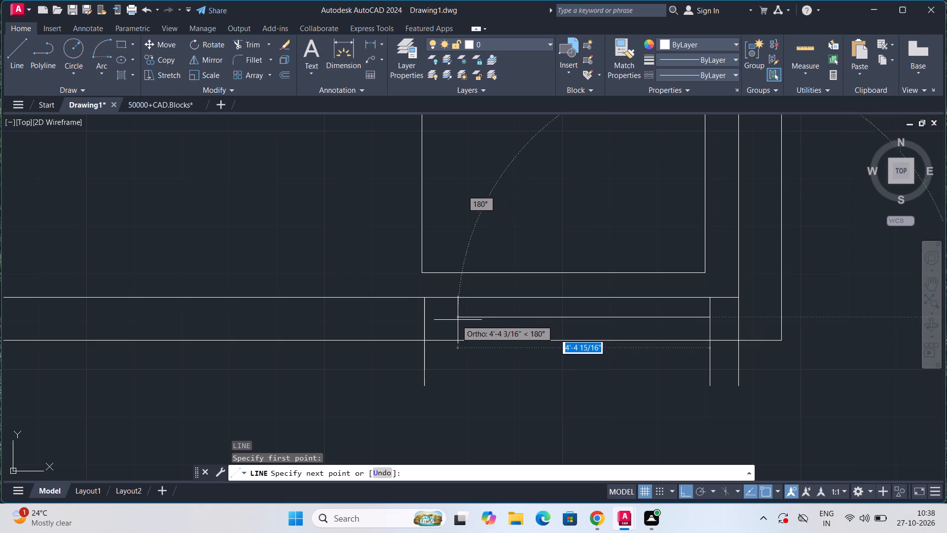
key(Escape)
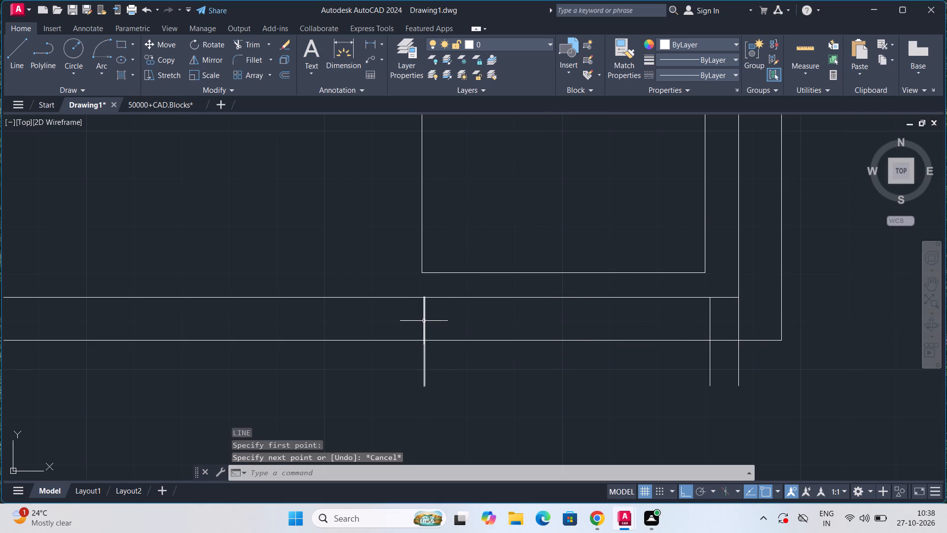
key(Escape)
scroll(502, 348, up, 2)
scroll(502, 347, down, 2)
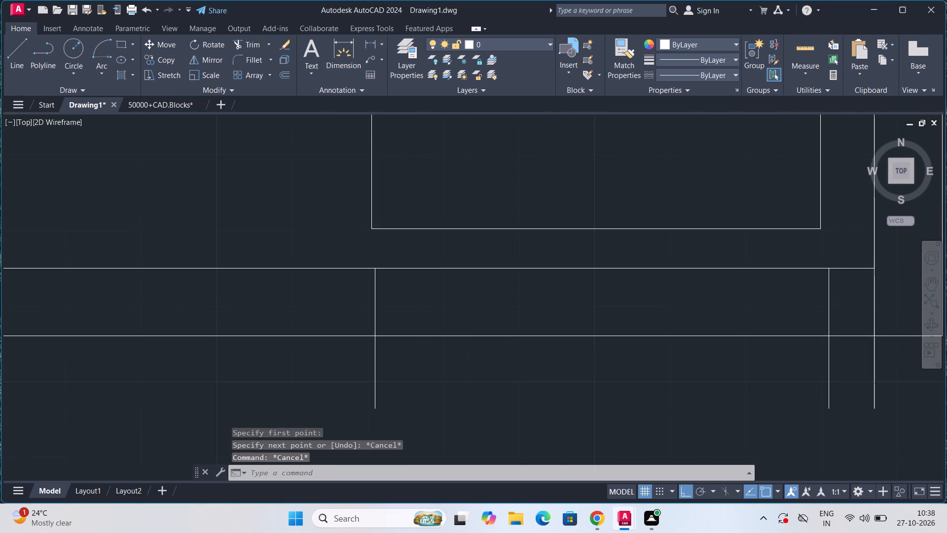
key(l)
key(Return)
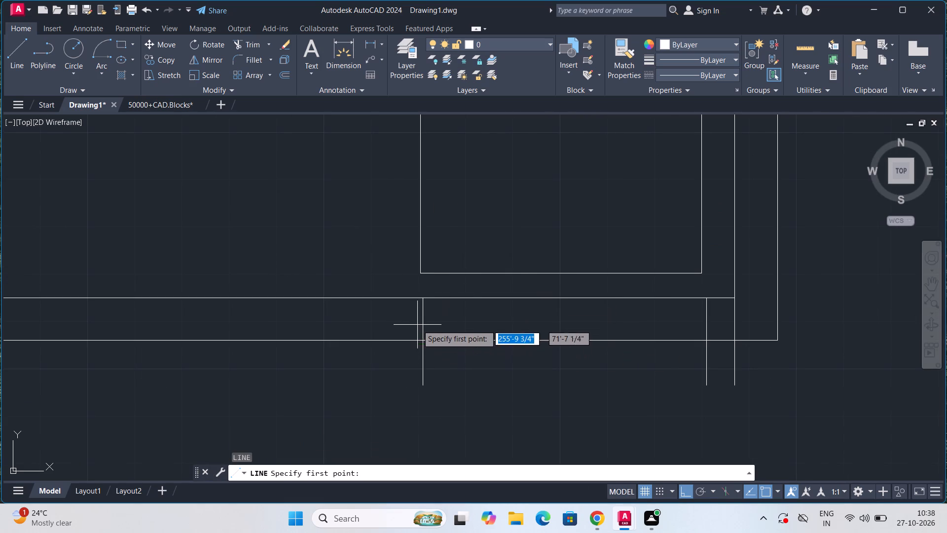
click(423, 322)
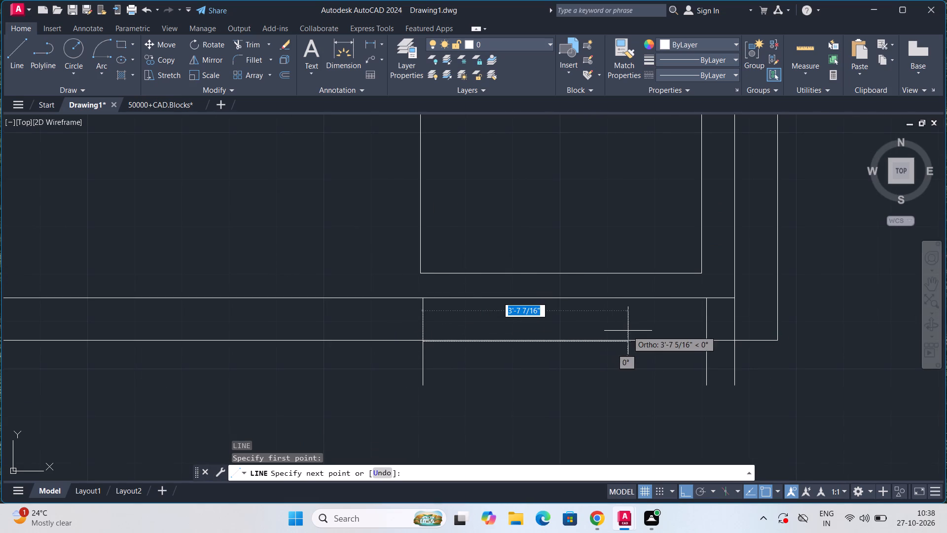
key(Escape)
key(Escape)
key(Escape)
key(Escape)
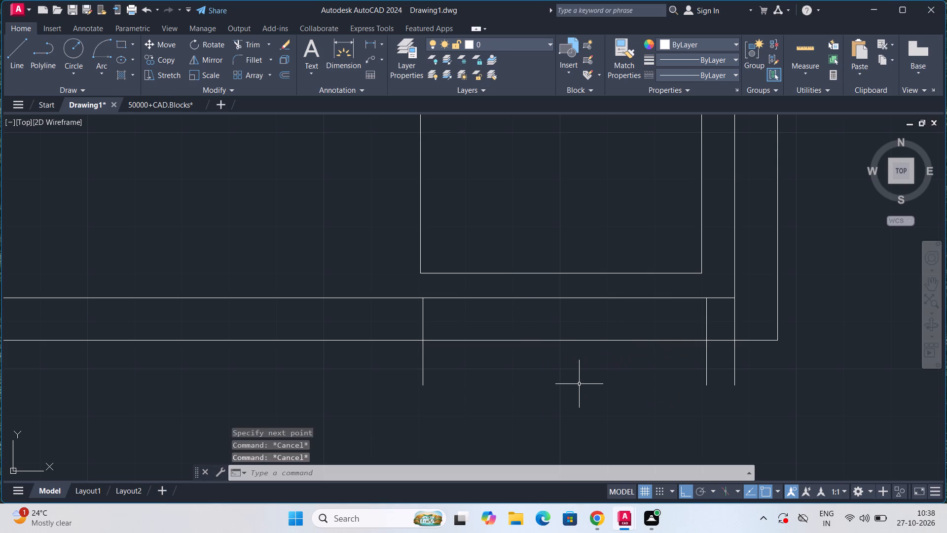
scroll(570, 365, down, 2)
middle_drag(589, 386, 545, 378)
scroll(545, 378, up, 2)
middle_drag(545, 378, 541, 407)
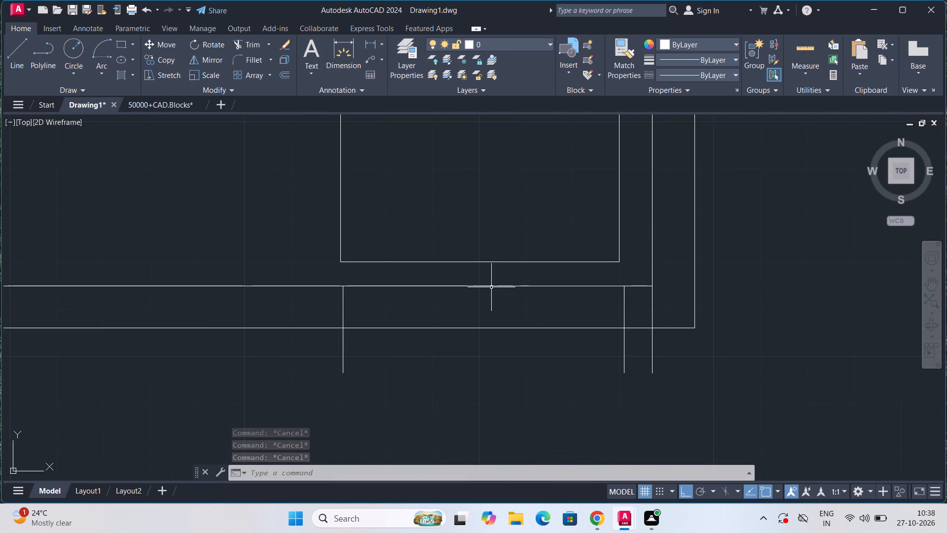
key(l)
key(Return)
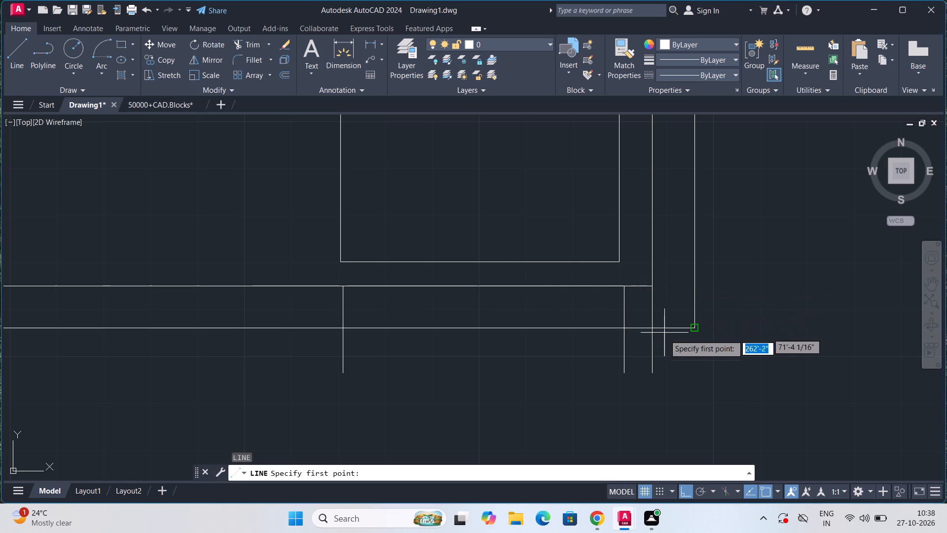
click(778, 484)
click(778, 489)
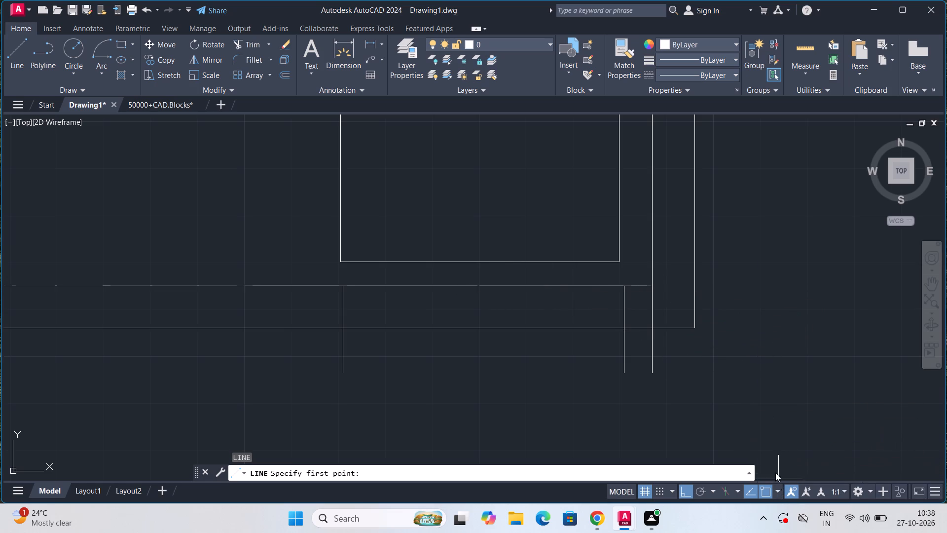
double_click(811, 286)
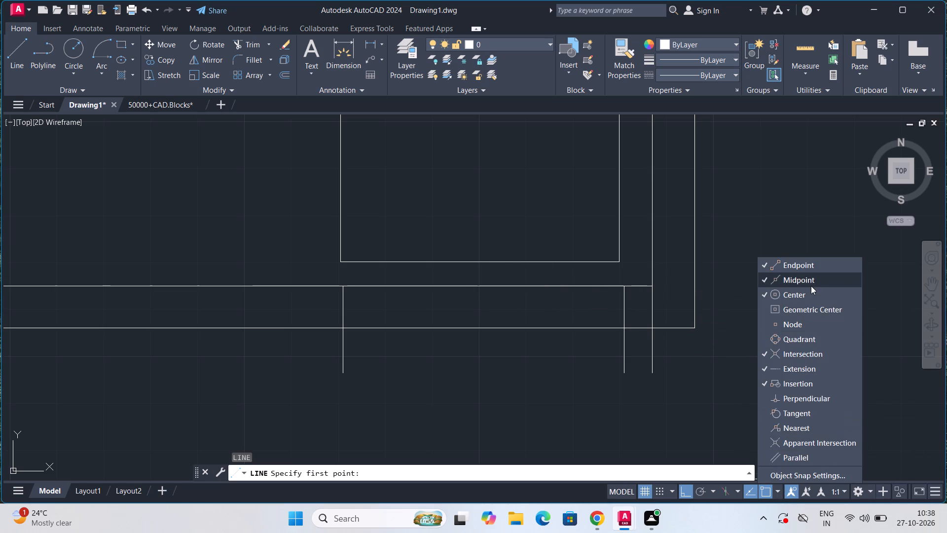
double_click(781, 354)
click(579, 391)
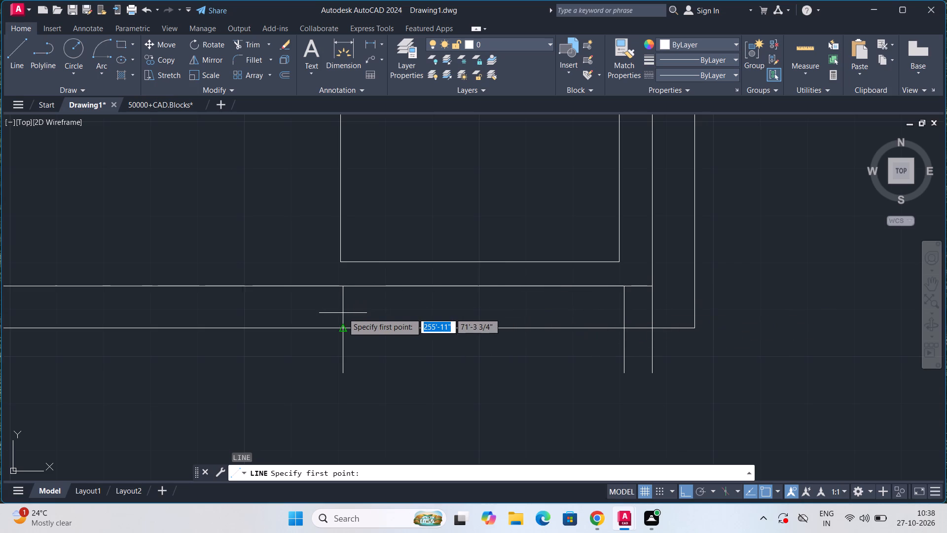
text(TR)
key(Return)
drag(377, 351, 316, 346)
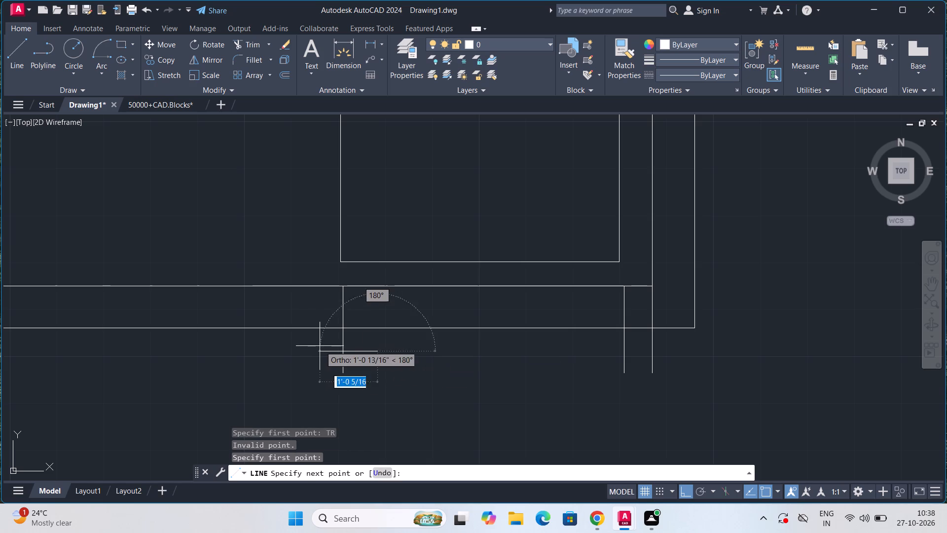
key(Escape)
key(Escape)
Trim the ends of the three short vertical lines that extend south of the south compound wall's outer face.
text(TR)
key(Return)
key(Return)
drag(333, 347, 362, 349)
drag(365, 350, 315, 356)
drag(670, 356, 594, 351)
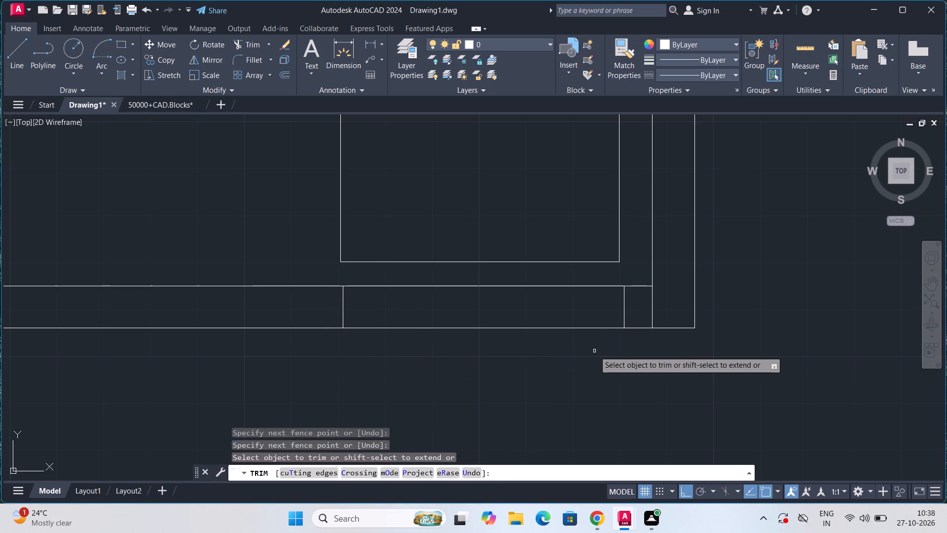
Delete the short vertical line crossing the south compound wall at its inner southeast corner.
key(Escape)
click(651, 310)
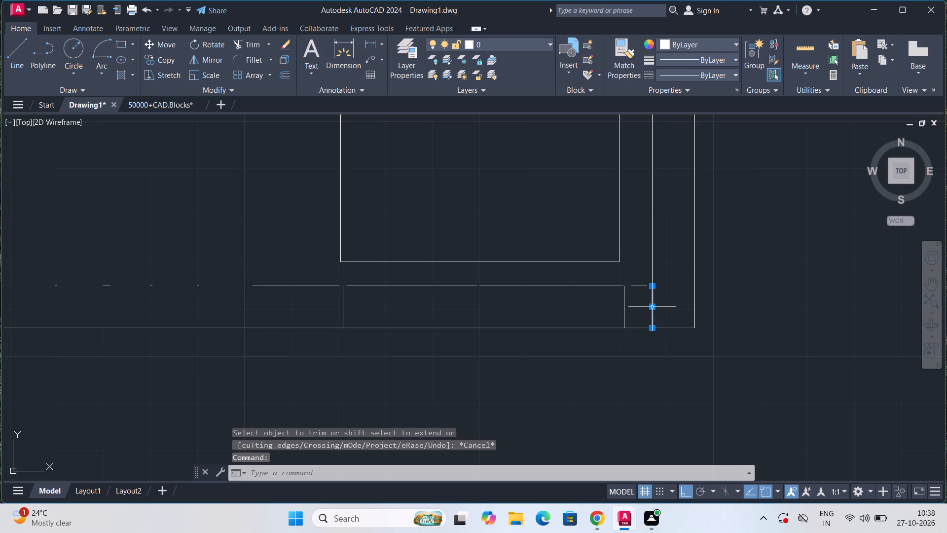
key(Delete)
Draw a horizontal centre line between the midpoints of the two short vertical lines bounding the 5' south wall segment.
scroll(657, 319, up, 2)
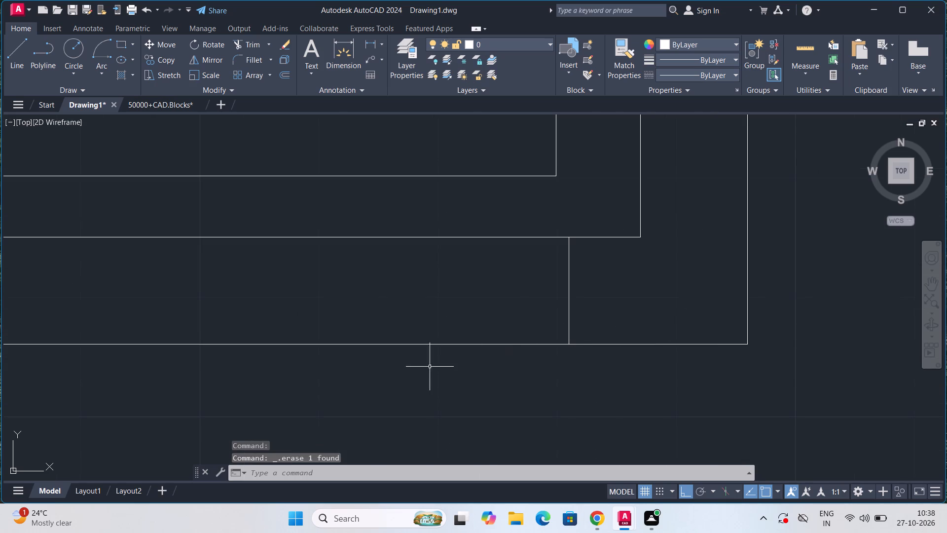
key(l)
key(Return)
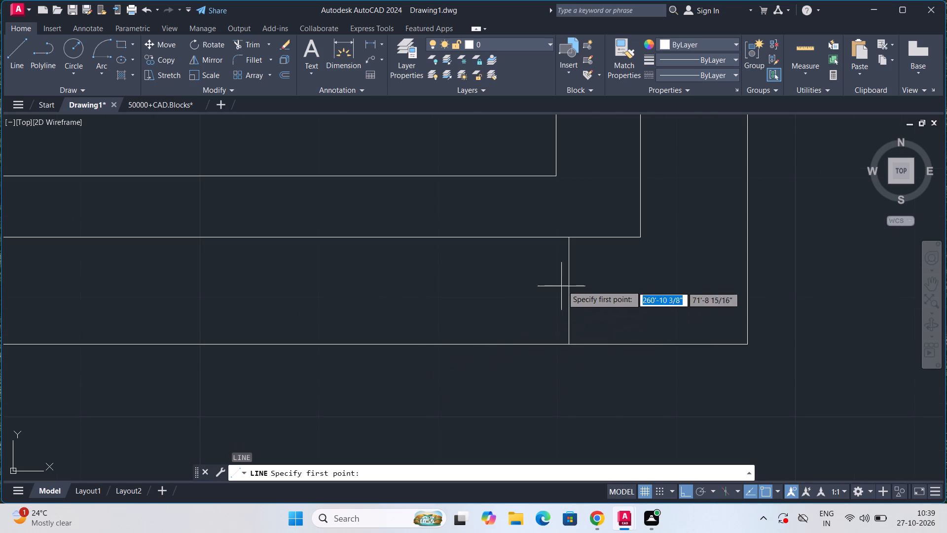
click(568, 290)
middle_drag(404, 312, 746, 337)
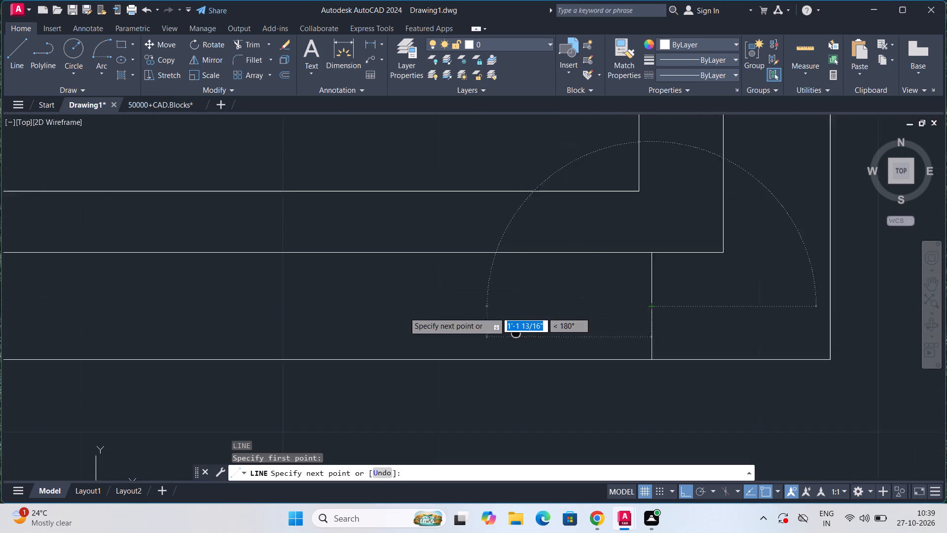
middle_drag(746, 337, 779, 336)
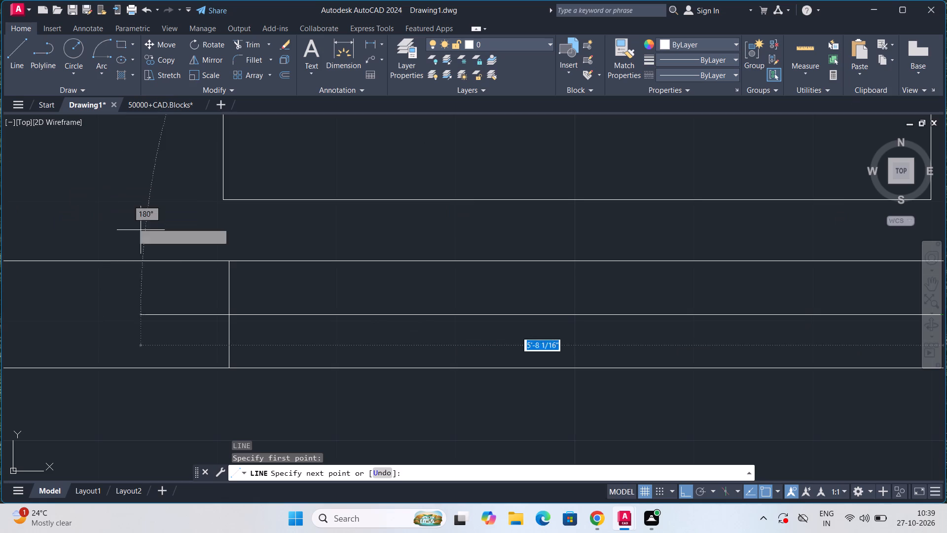
click(228, 309)
scroll(228, 309, down, 2)
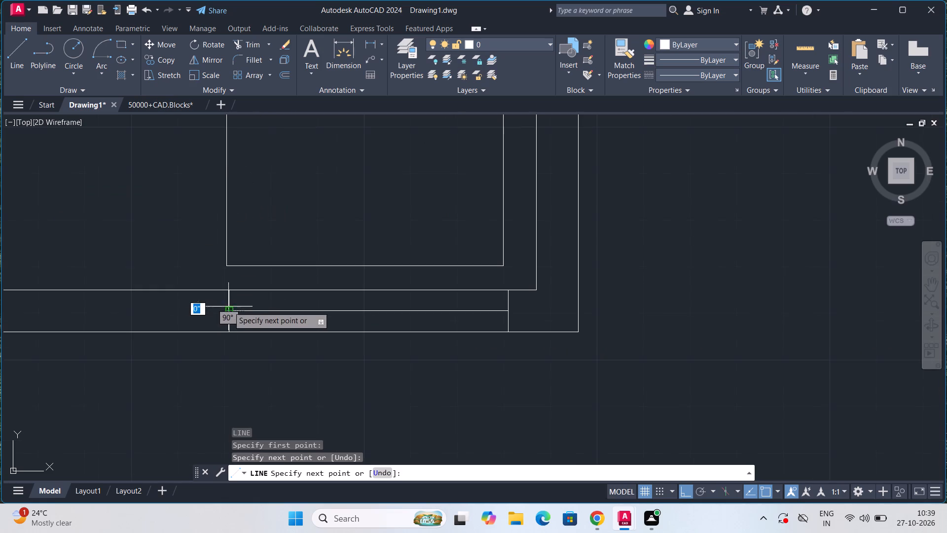
scroll(228, 299, down, 2)
scroll(304, 343, down, 2)
scroll(304, 344, up, 2)
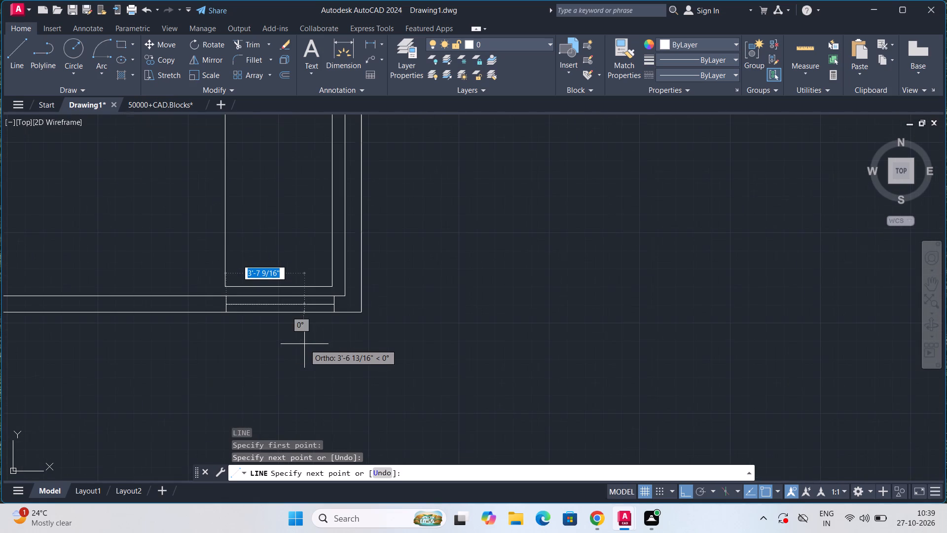
key(Escape)
key(Escape)
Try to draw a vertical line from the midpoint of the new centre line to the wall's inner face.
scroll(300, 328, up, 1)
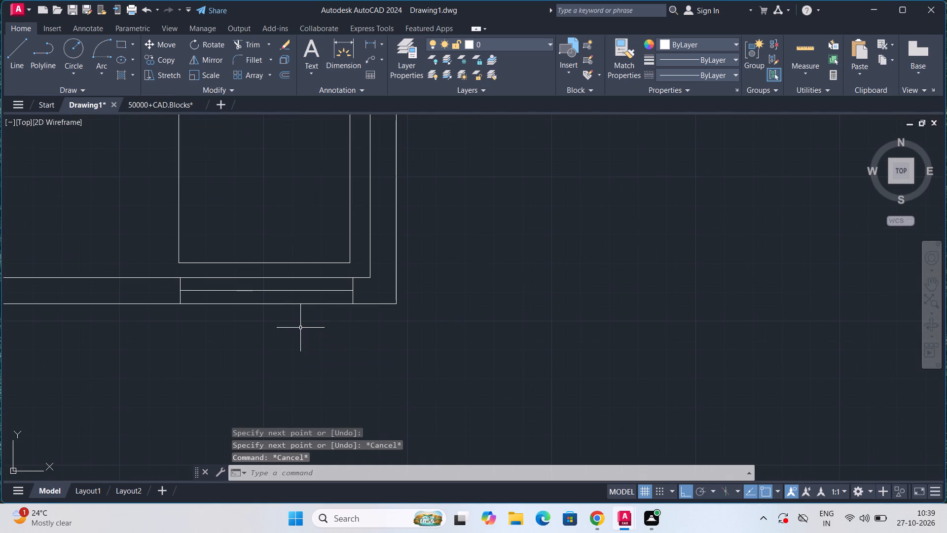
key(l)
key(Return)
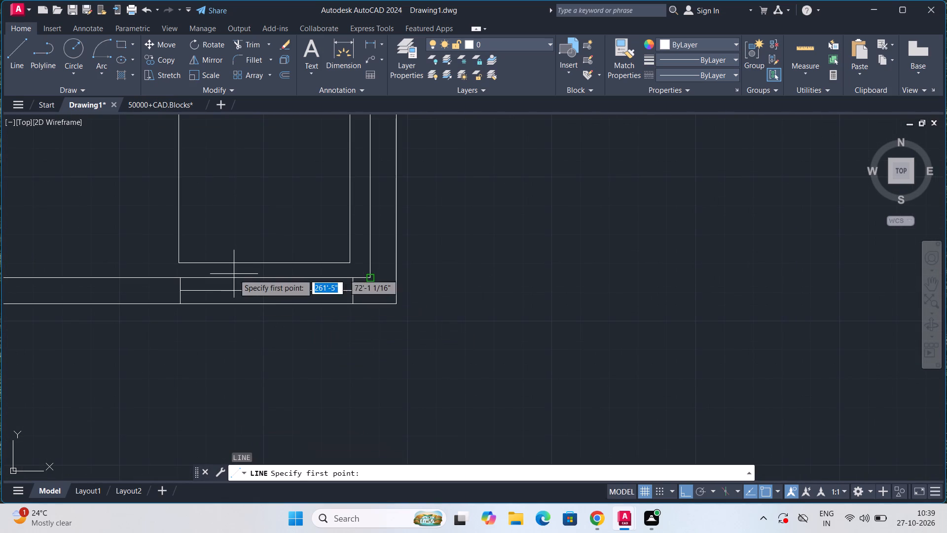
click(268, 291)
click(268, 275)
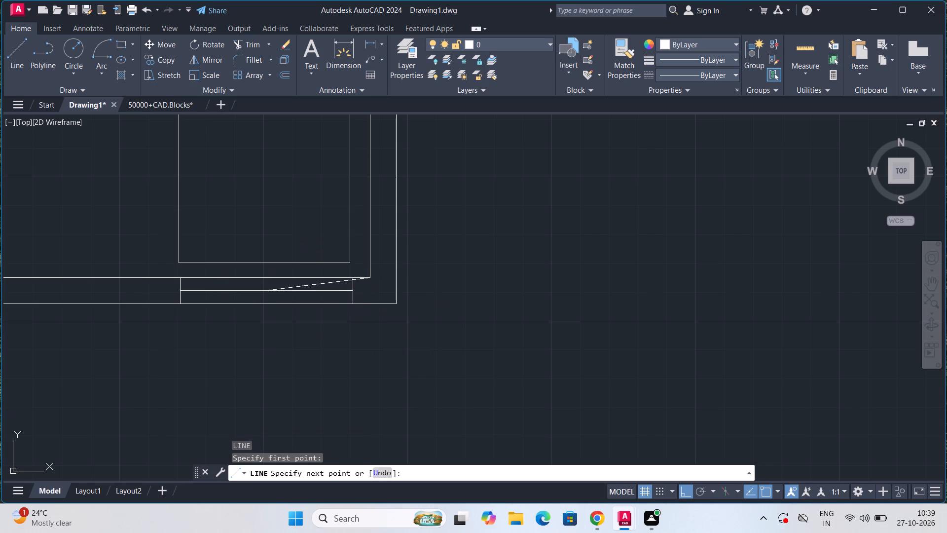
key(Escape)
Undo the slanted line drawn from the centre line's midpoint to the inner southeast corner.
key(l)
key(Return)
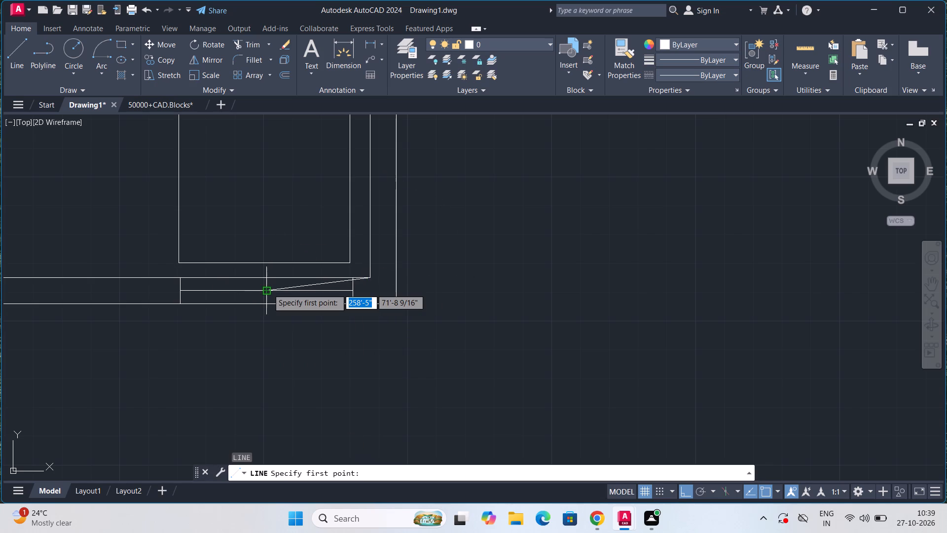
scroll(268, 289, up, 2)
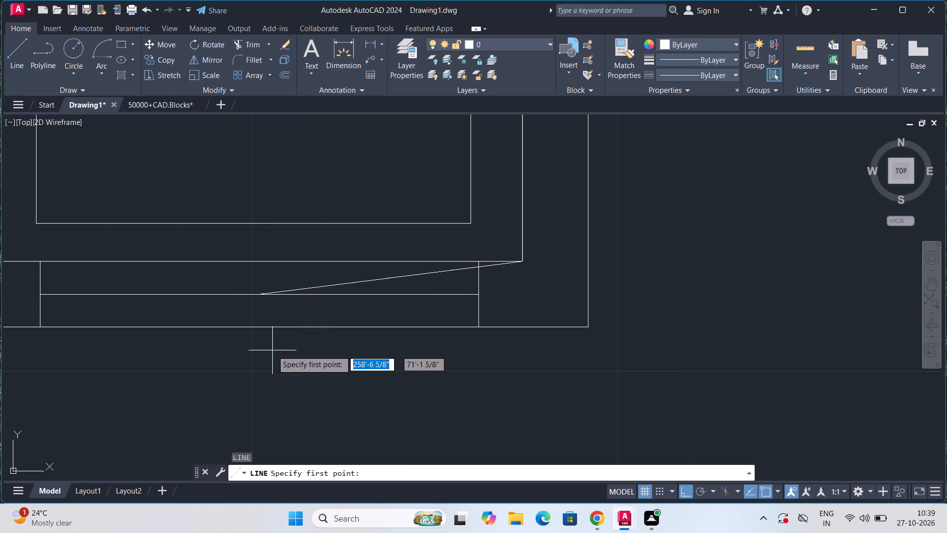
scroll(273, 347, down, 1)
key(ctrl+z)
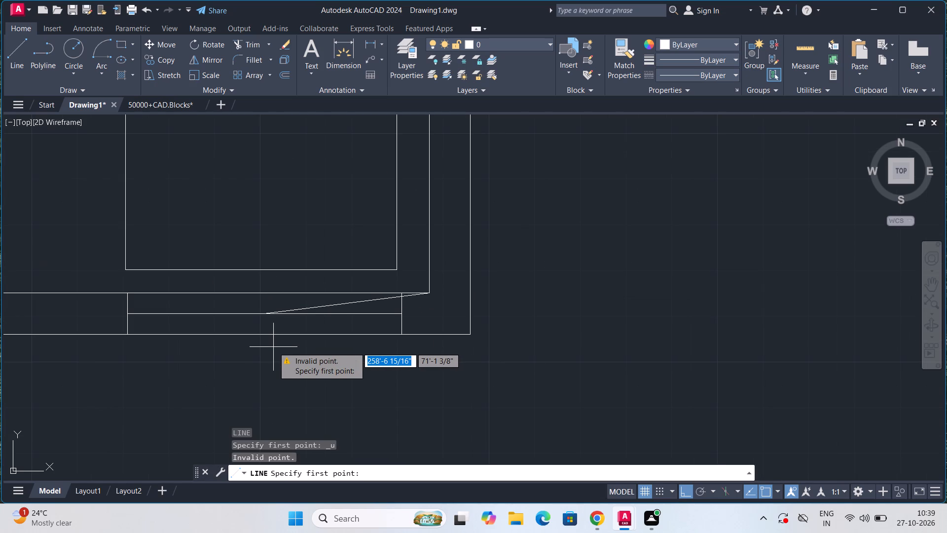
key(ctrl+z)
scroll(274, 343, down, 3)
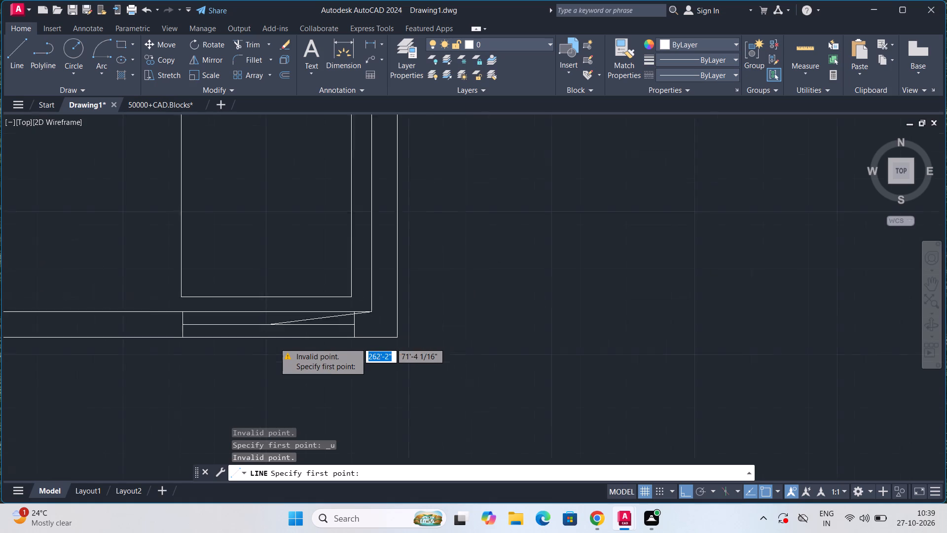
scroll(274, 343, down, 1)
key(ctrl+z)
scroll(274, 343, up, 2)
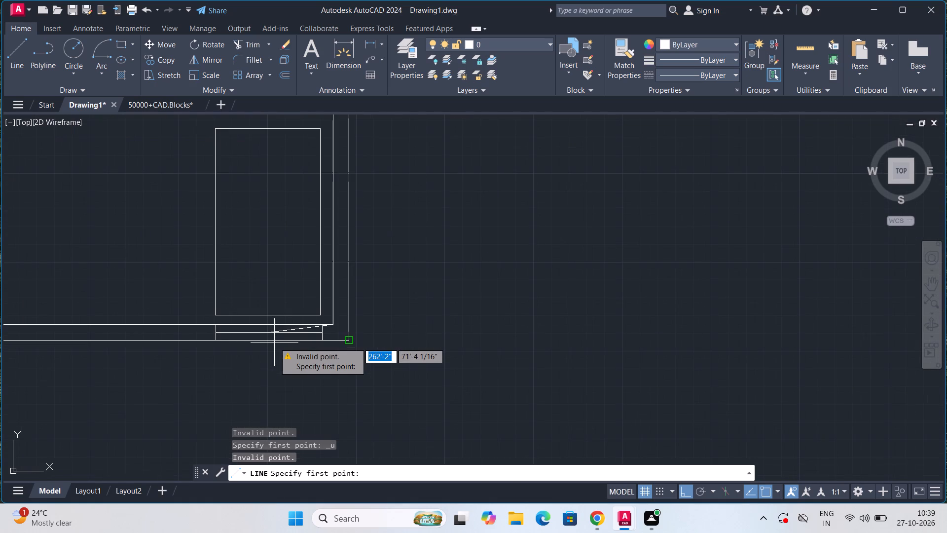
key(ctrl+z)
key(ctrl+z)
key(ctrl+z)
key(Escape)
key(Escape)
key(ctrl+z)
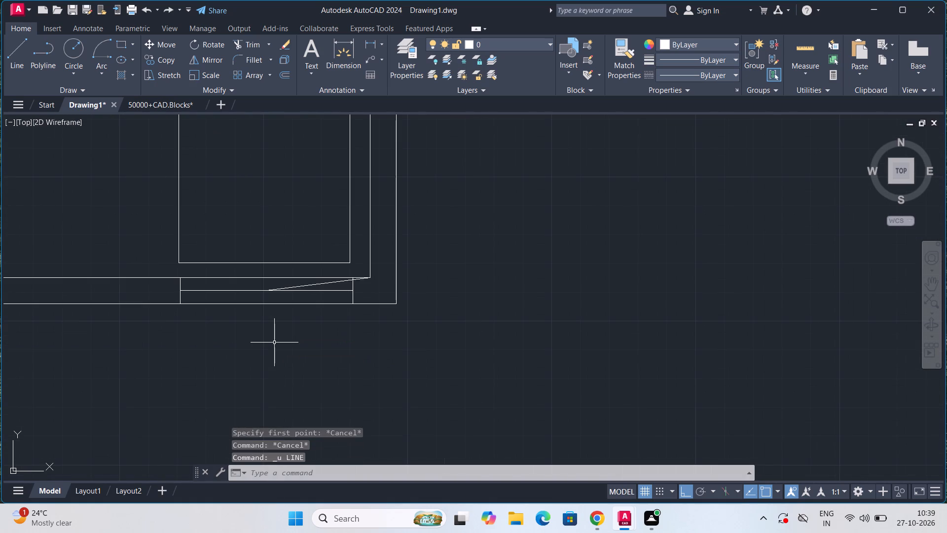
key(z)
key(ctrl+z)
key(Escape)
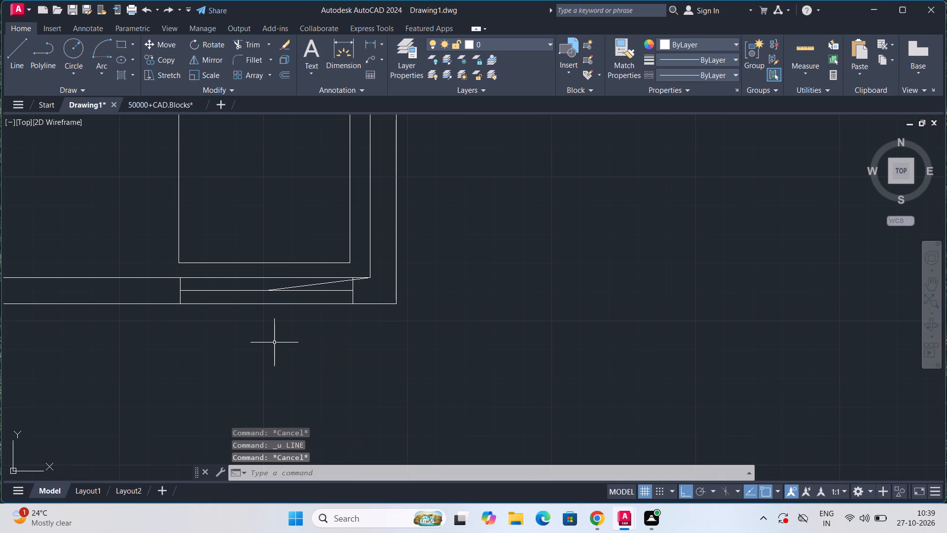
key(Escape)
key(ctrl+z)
Draw a vertical line about 1'-3" long across both south wall faces, aligned with the centre line's midpoint.
scroll(274, 343, up, 1)
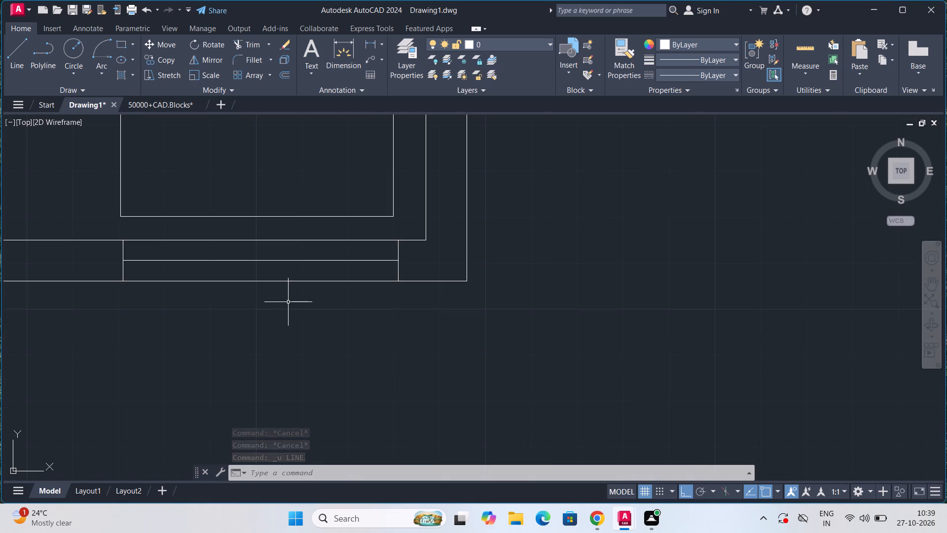
key(l)
key(Return)
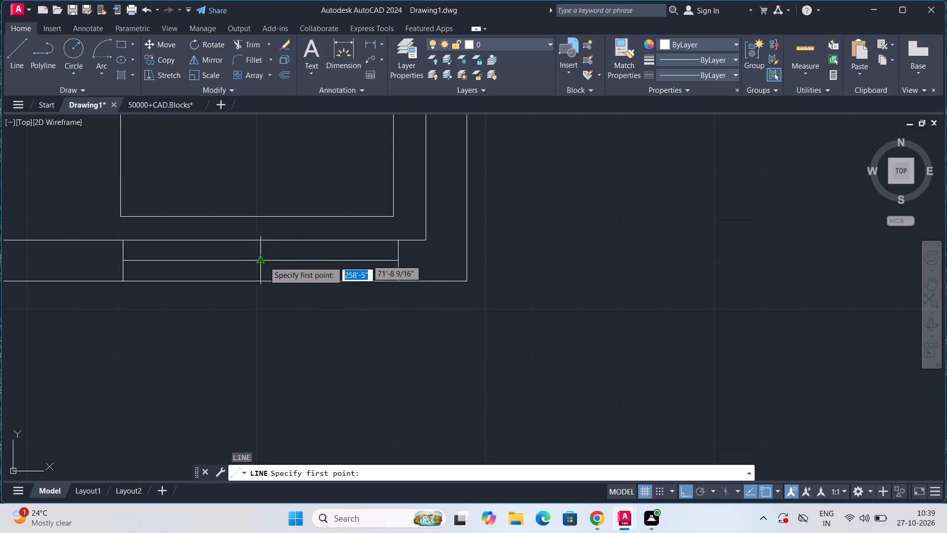
click(260, 301)
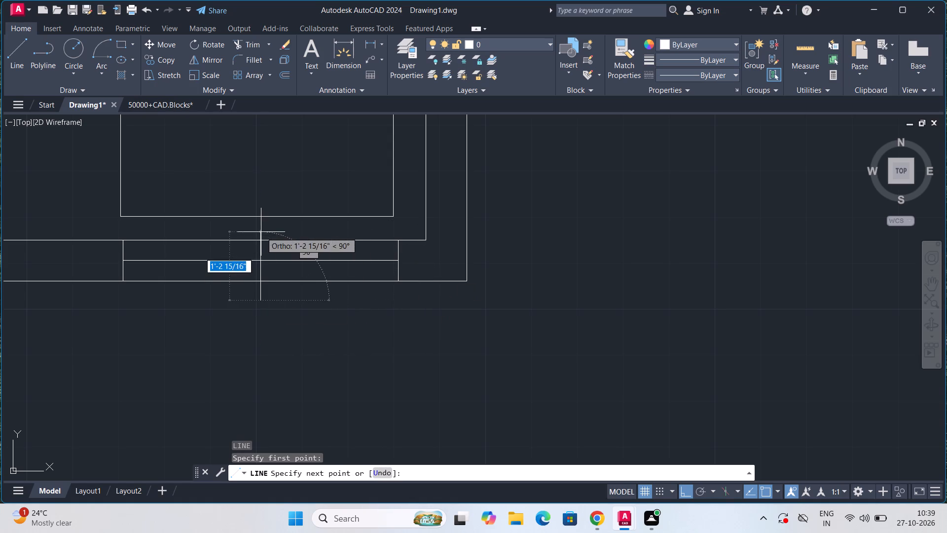
click(261, 232)
key(Escape)
Trim the vertical line's overhanging ends, the inner wall face along the segment's west half, and the outer face along its east half.
scroll(271, 272, up, 2)
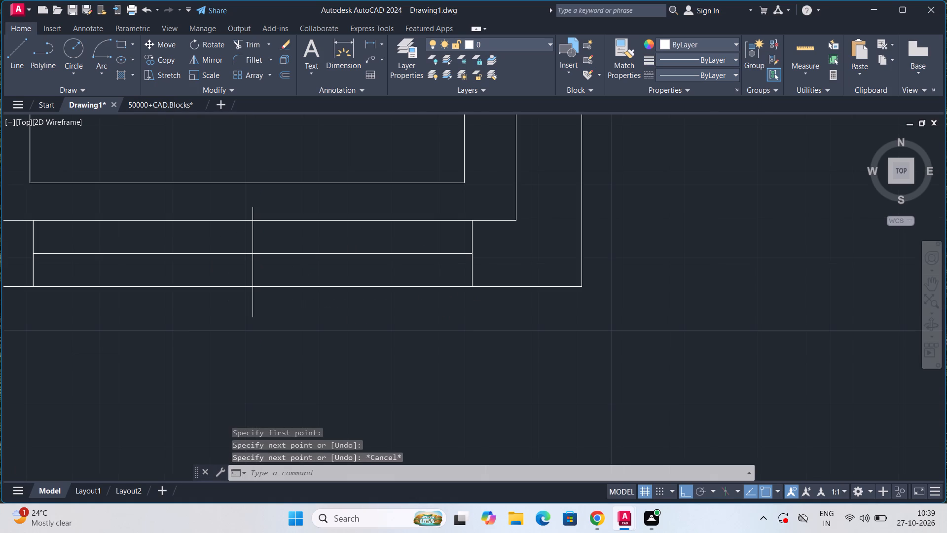
text(TR)
key(Return)
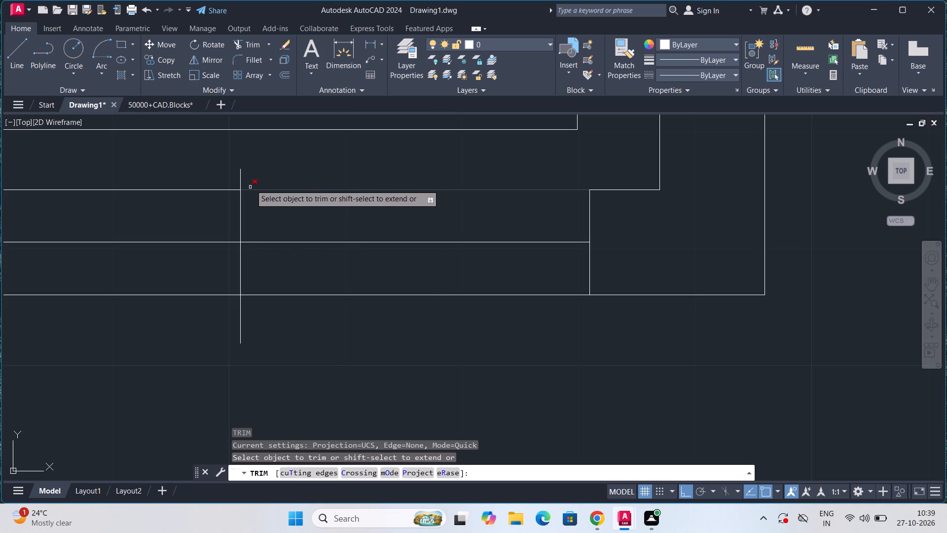
drag(249, 175, 236, 177)
scroll(236, 178, down, 1)
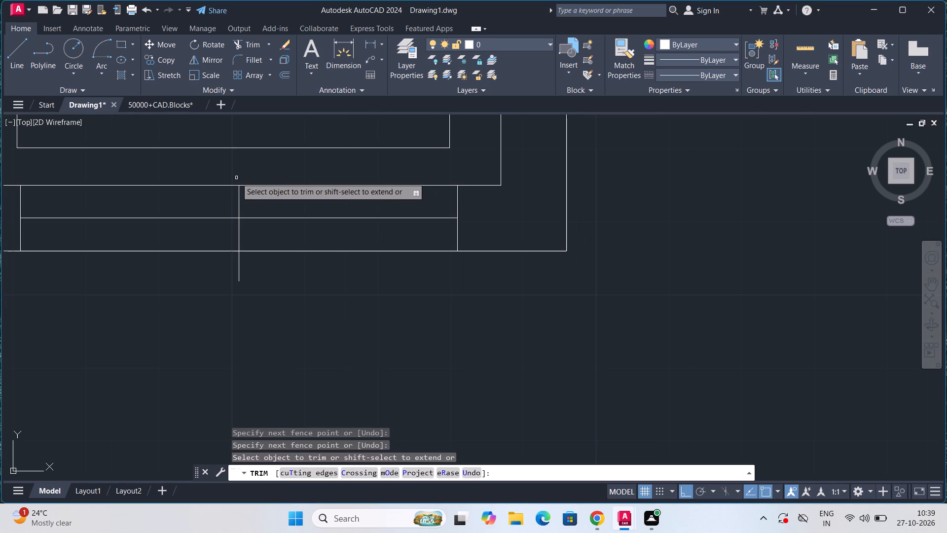
drag(208, 180, 204, 195)
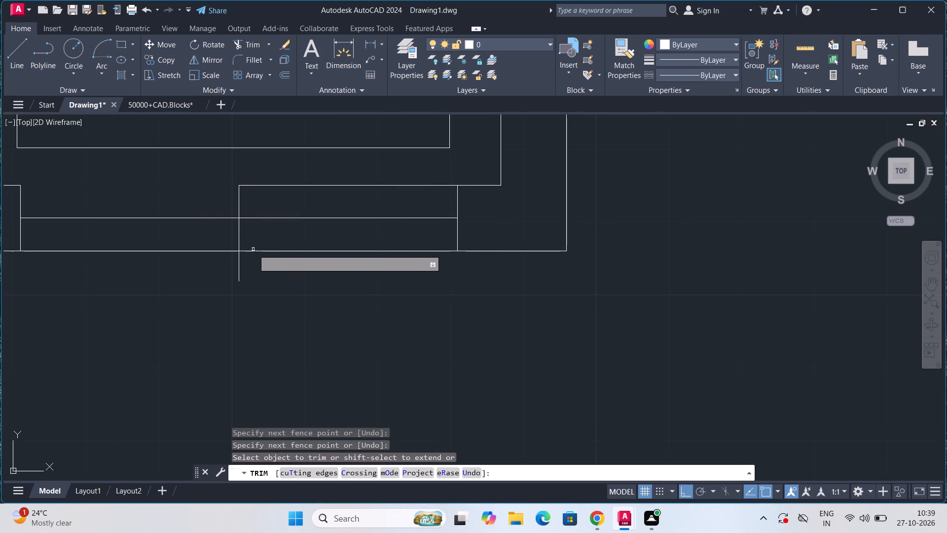
click(255, 251)
drag(248, 270, 213, 278)
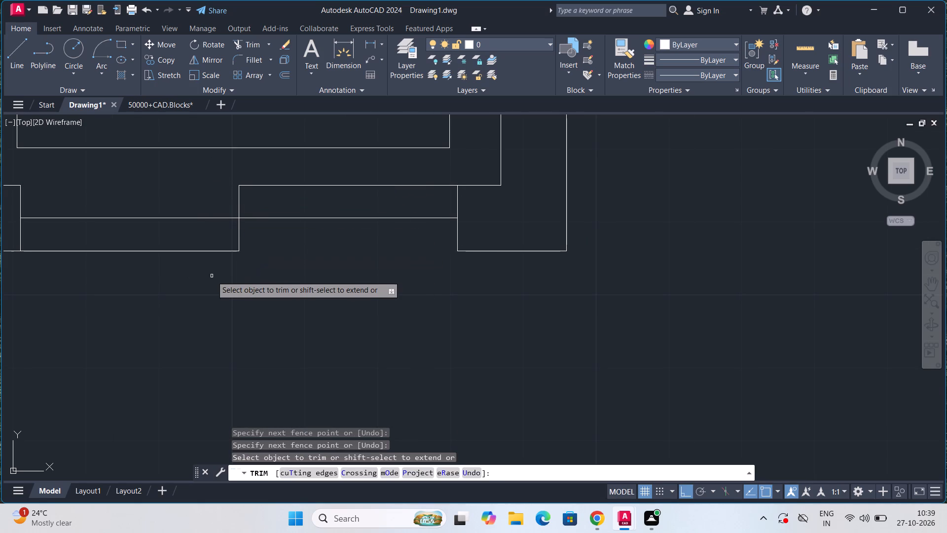
scroll(212, 273, down, 4)
scroll(257, 285, up, 1)
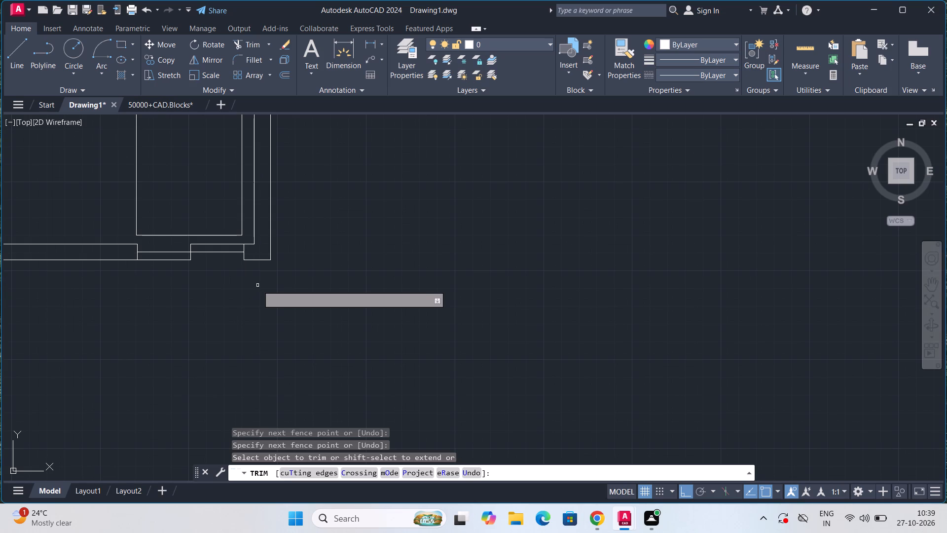
key(Escape)
key(Escape)
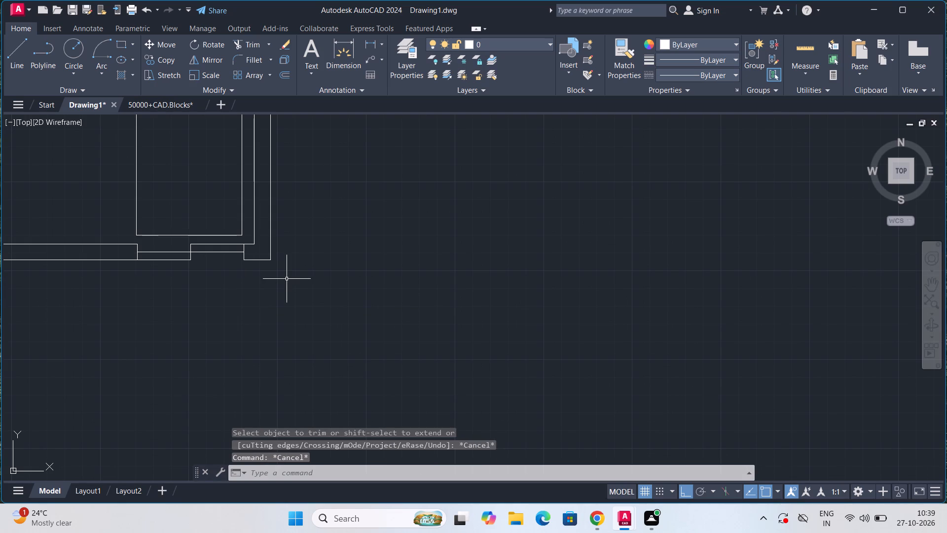
Copy the staircase's LANDING label to just outside the detailed west compound wall segment, with Ortho turned off.
middle_drag(272, 245, 578, 337)
scroll(578, 337, down, 2)
middle_drag(452, 291, 669, 345)
scroll(558, 338, up, 2)
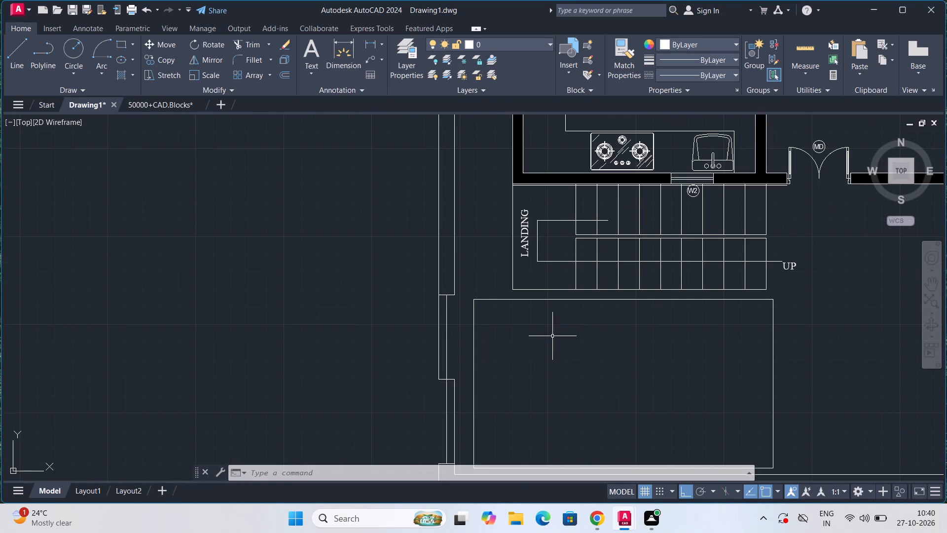
click(523, 237)
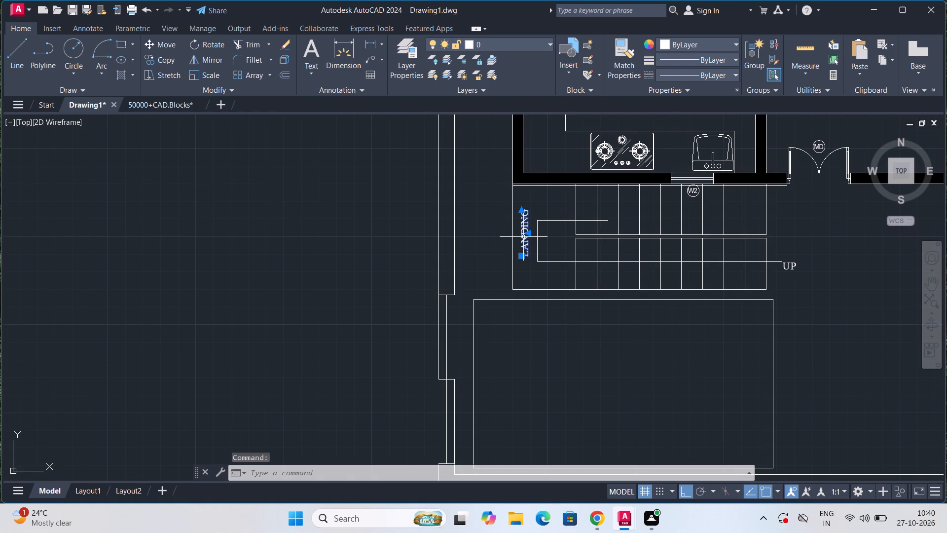
text(CO)
key(Return)
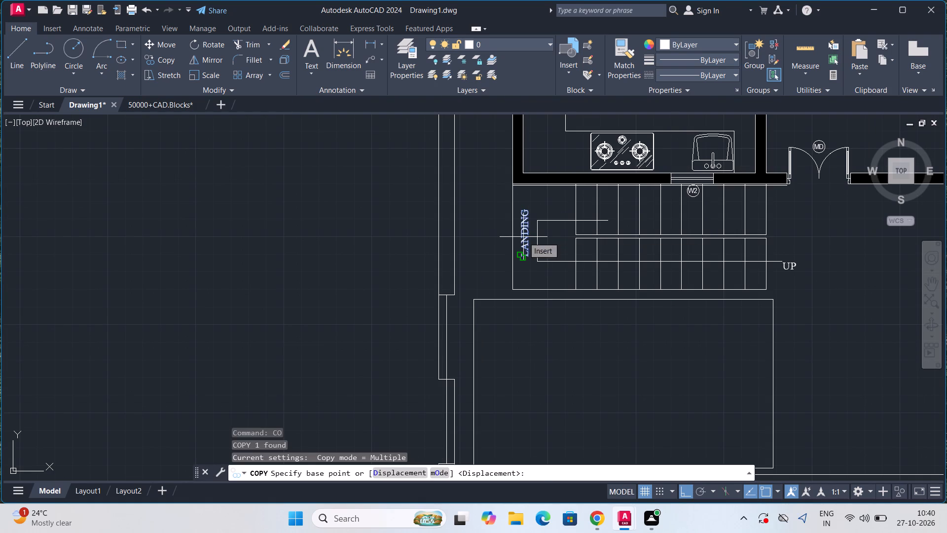
click(523, 237)
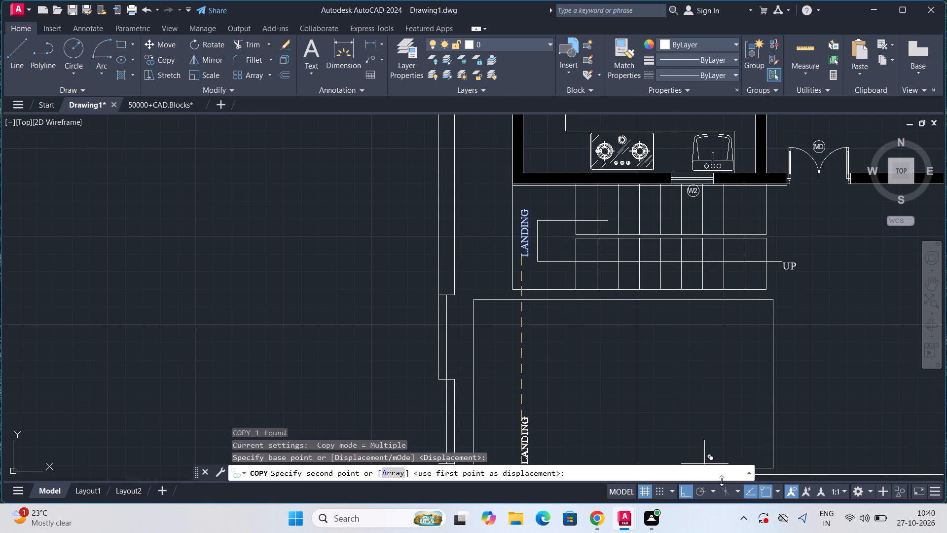
click(691, 491)
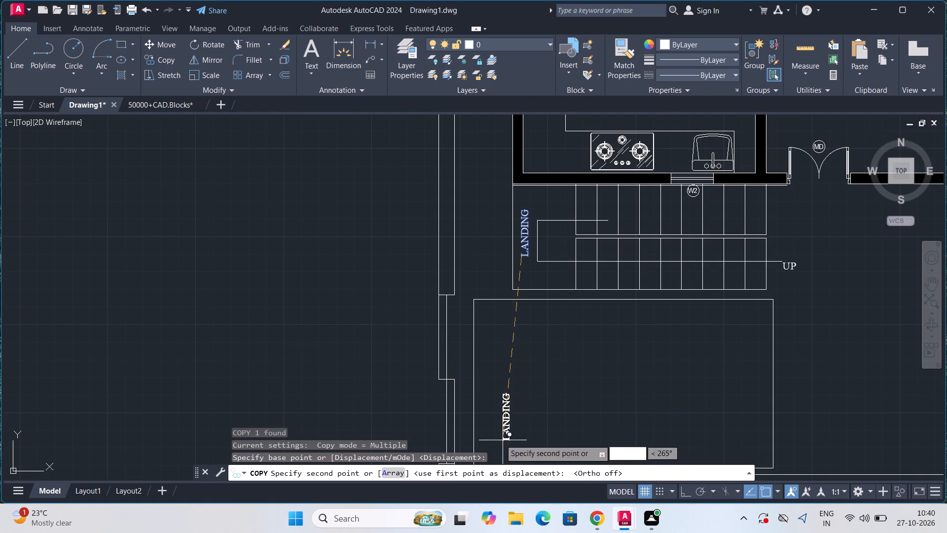
click(415, 410)
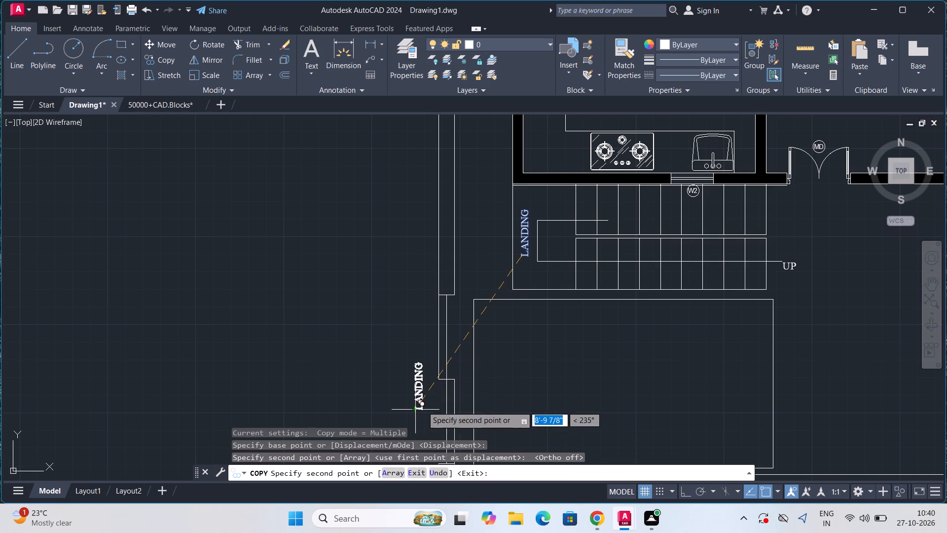
Place another copy of the LANDING label just outside the detailed south compound wall segment near the southeast corner.
middle_drag(424, 404, 350, 267)
scroll(394, 299, down, 2)
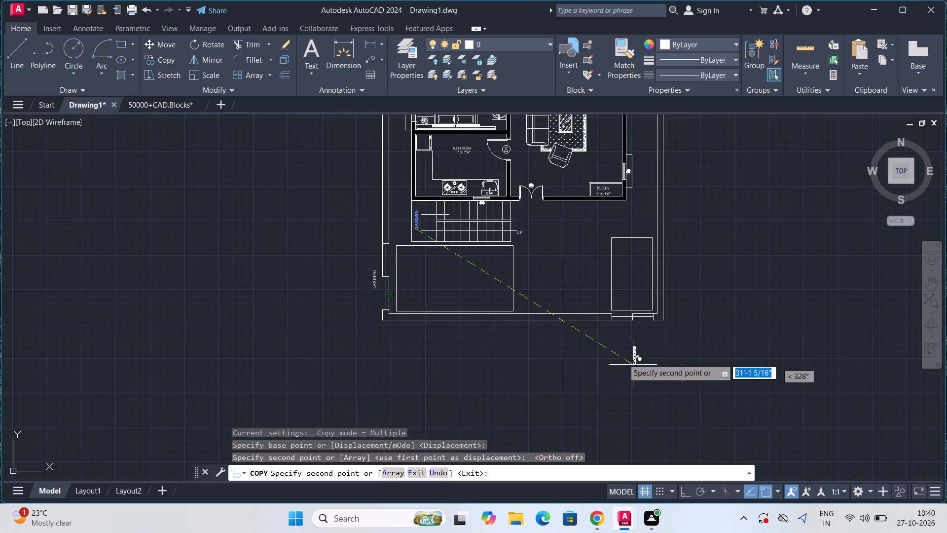
click(638, 348)
scroll(399, 313, up, 3)
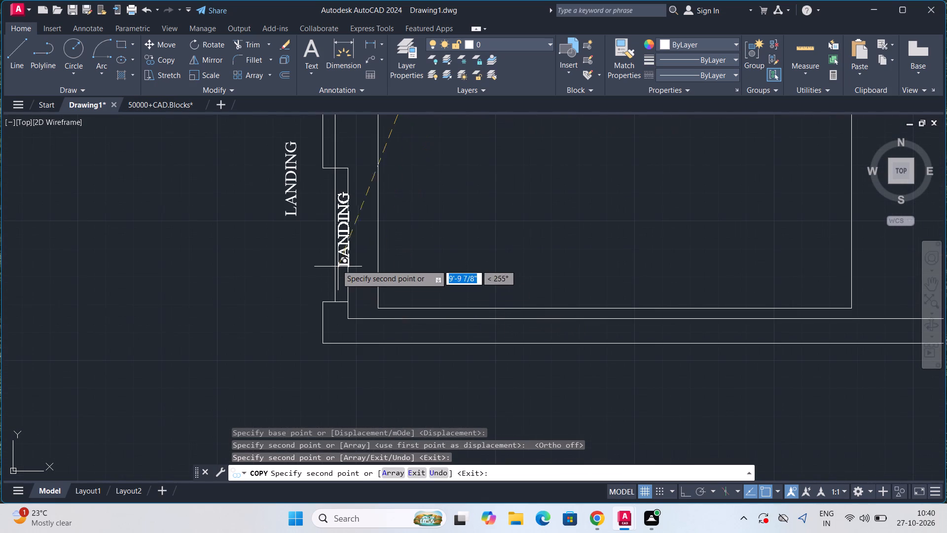
key(Escape)
key(Escape)
Change the label outside the west compound wall segment to MAIN GATE, widening its text frame so it fits on one line.
double_click(298, 199)
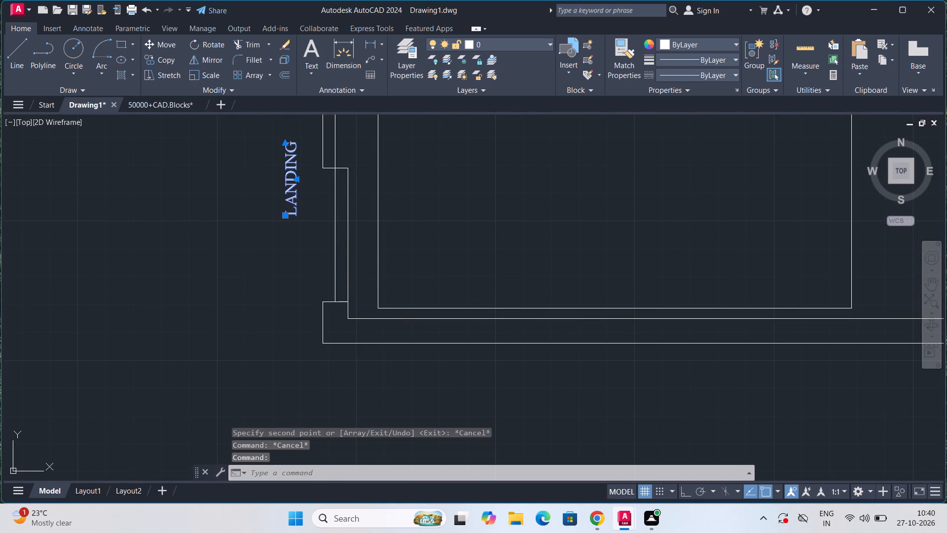
drag(358, 221, 321, 232)
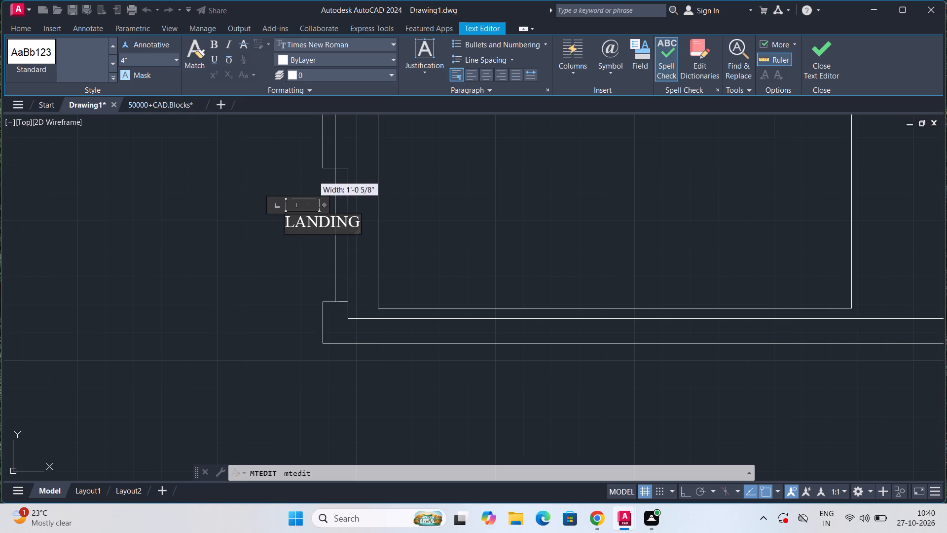
drag(327, 207, 369, 208)
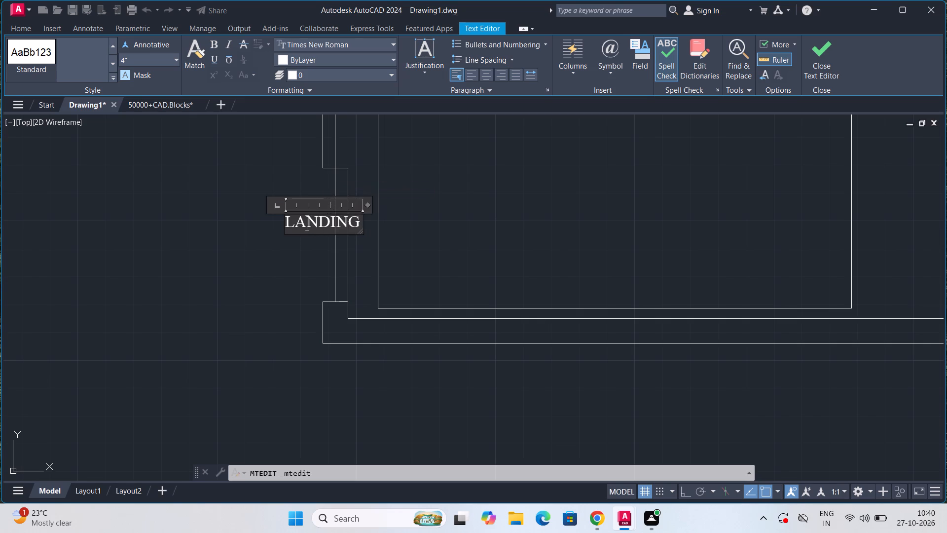
click(360, 221)
key(BackSpace)
key(BackSpace)
key(BackSpace)
key(BackSpace)
key(BackSpace)
key(BackSpace)
key(BackSpace)
key(BackSpace)
key(BackSpace)
key(BackSpace)
key(BackSpace)
key(BackSpace)
key(BackSpace)
key(BackSpace)
key(BackSpace)
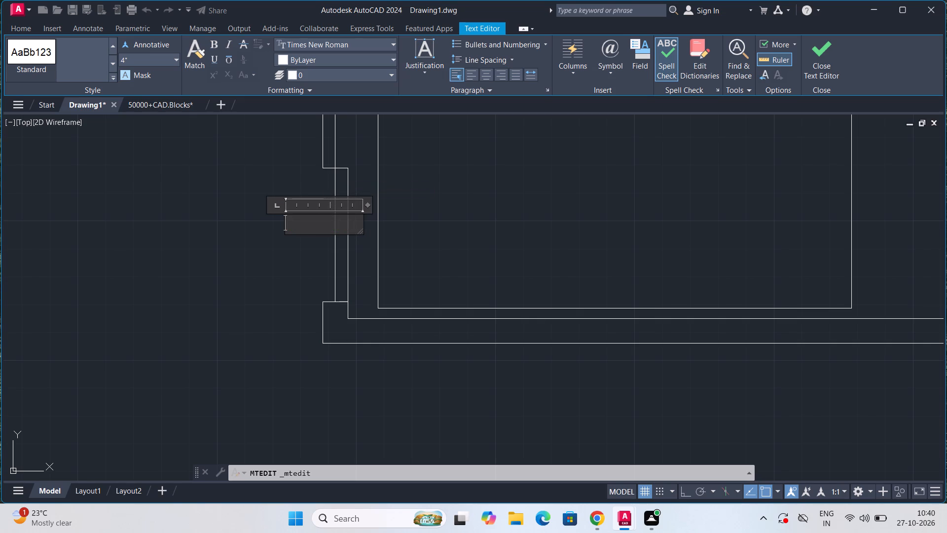
text(MAIN GATE)
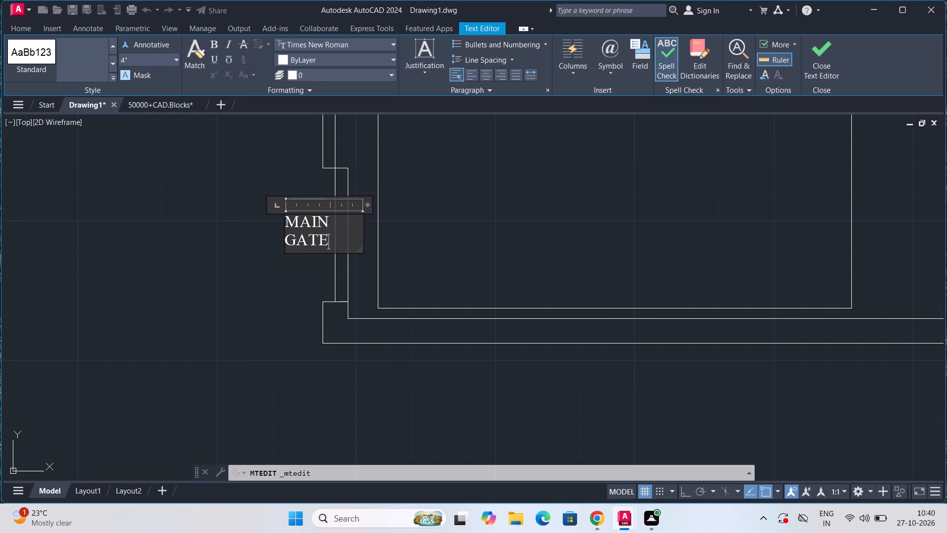
drag(367, 203, 400, 203)
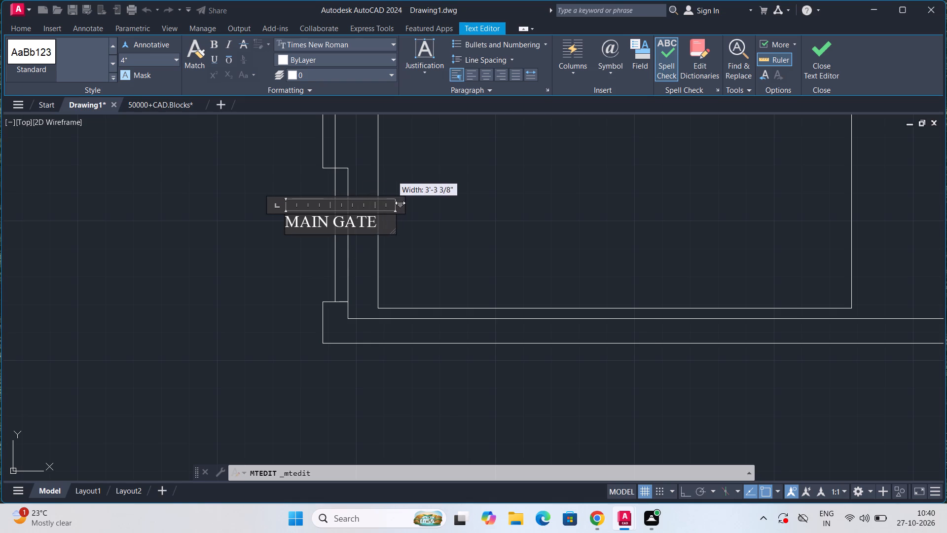
drag(400, 203, 392, 206)
key(Escape)
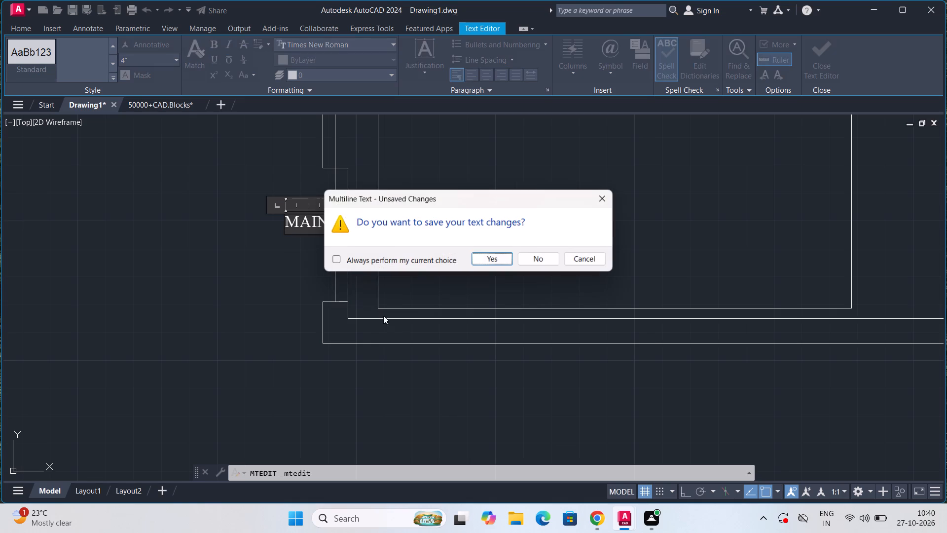
click(488, 256)
Rotate the LANDING label outside the south wall segment to read horizontally, with Ortho turned on.
scroll(481, 272, down, 2)
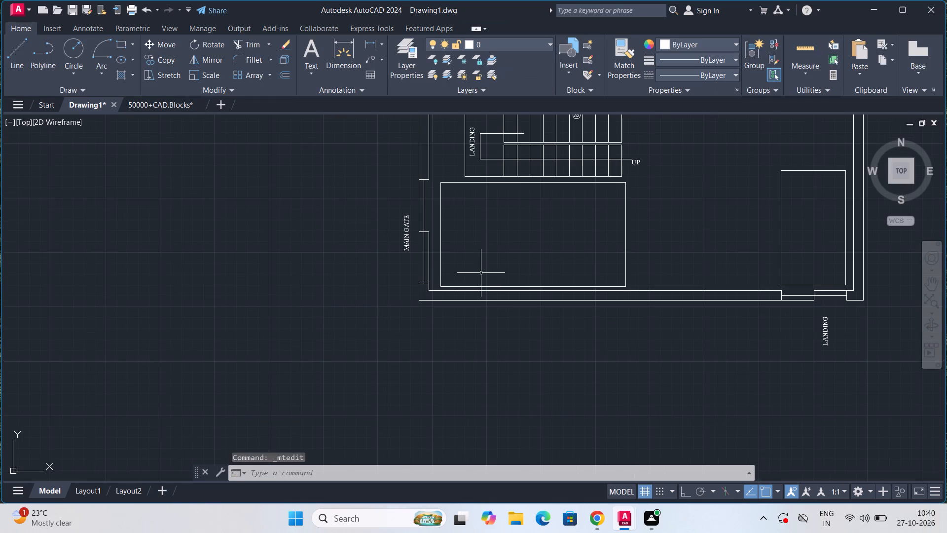
middle_drag(600, 312, 109, 316)
scroll(117, 316, up, 3)
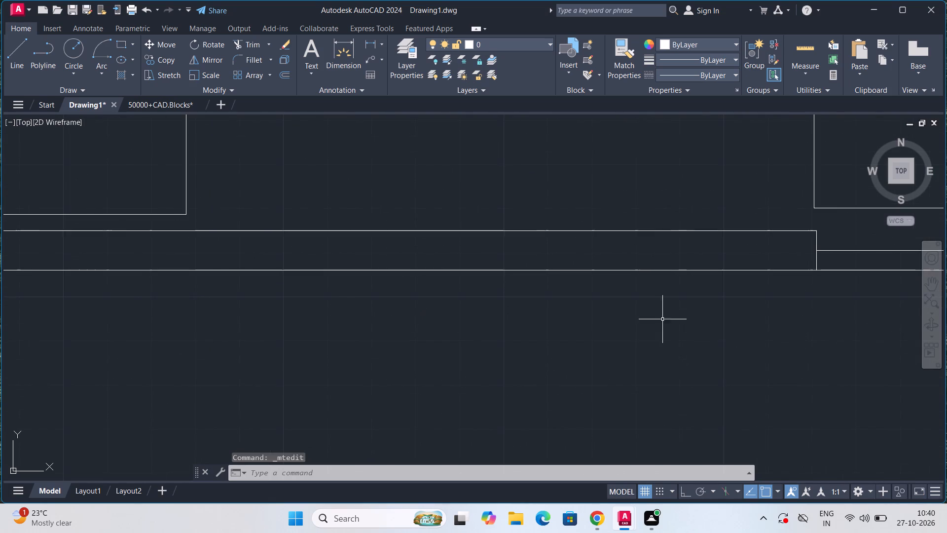
middle_drag(689, 318, 116, 228)
scroll(116, 228, down, 2)
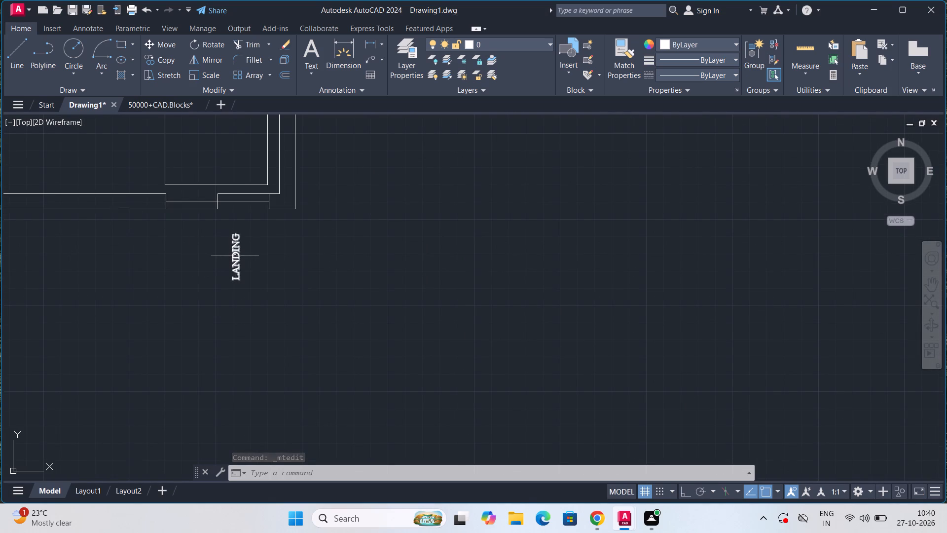
click(235, 256)
text(RO)
key(Return)
click(235, 256)
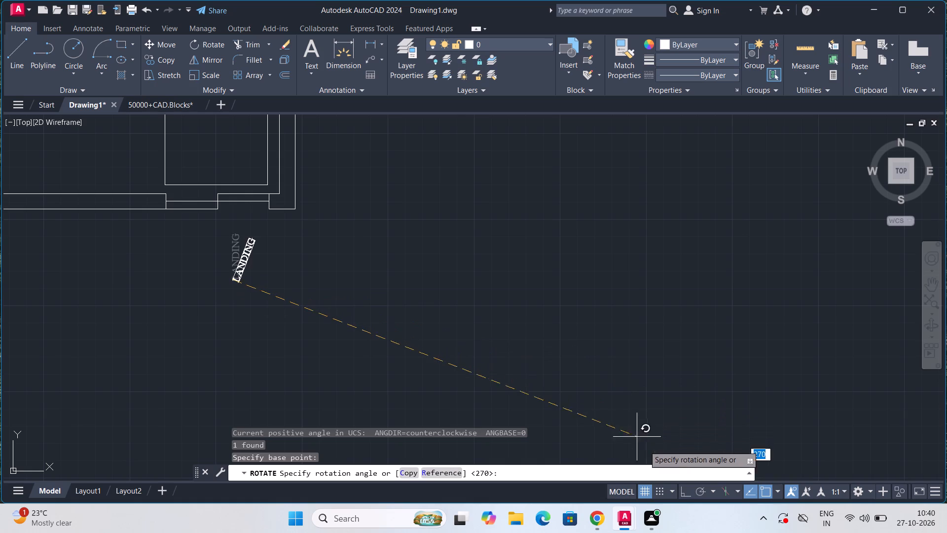
click(687, 488)
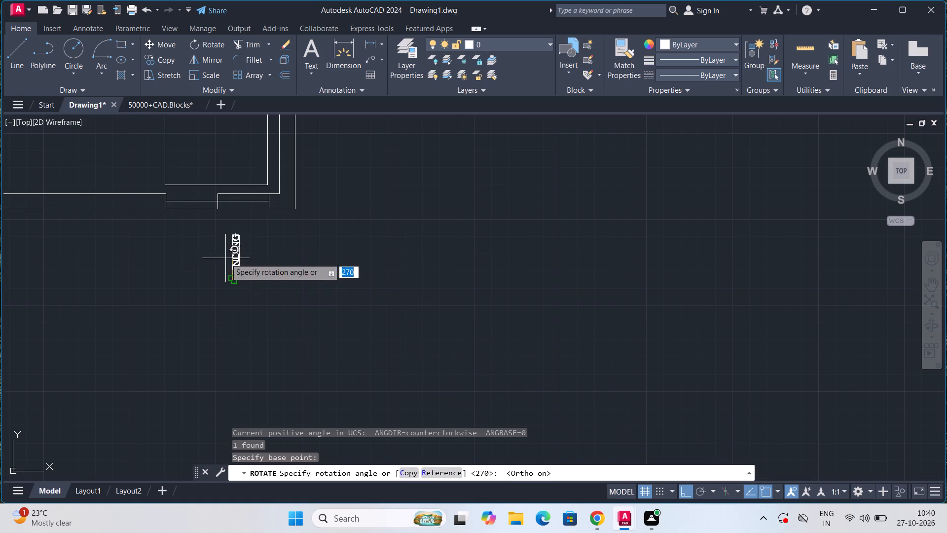
click(242, 319)
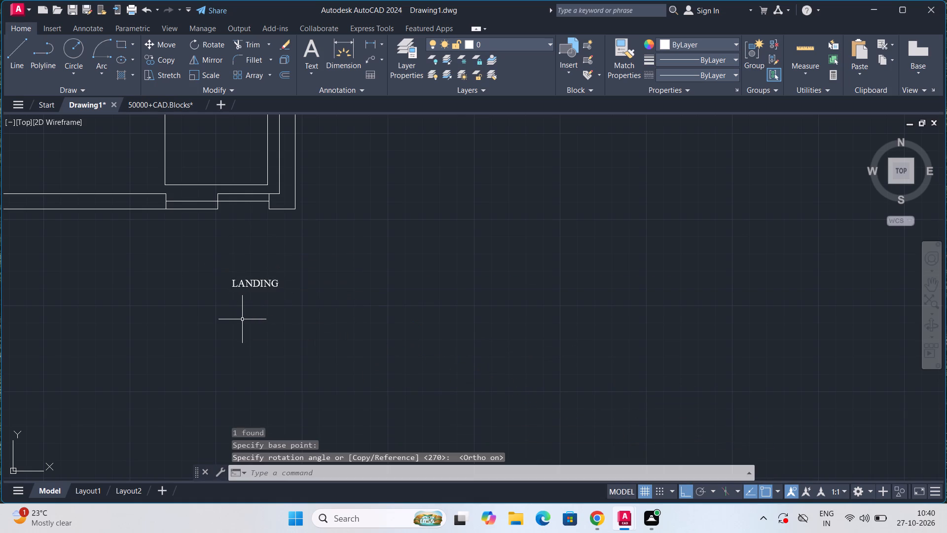
Move the horizontal LANDING label up to just below the detailed south wall segment, with Ortho turned off.
click(266, 287)
key(m)
key(Return)
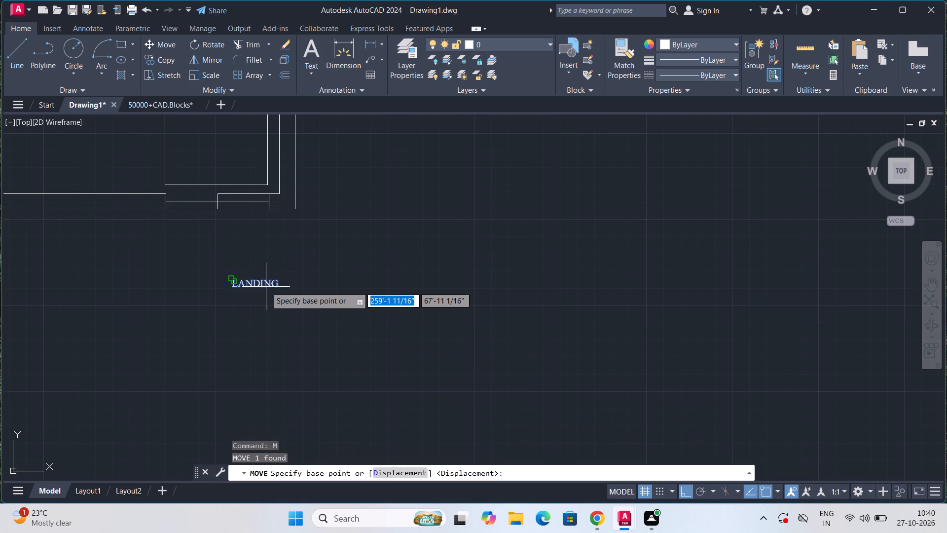
click(266, 287)
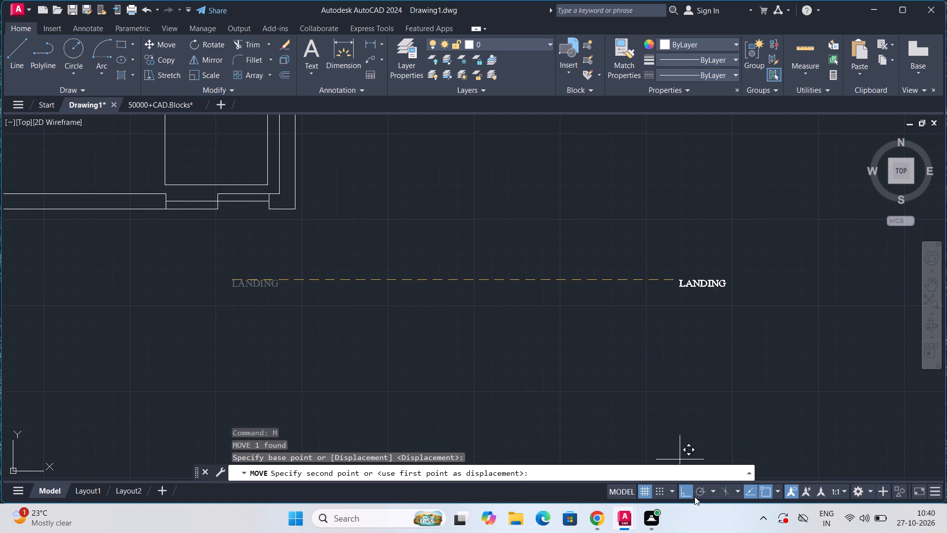
click(690, 495)
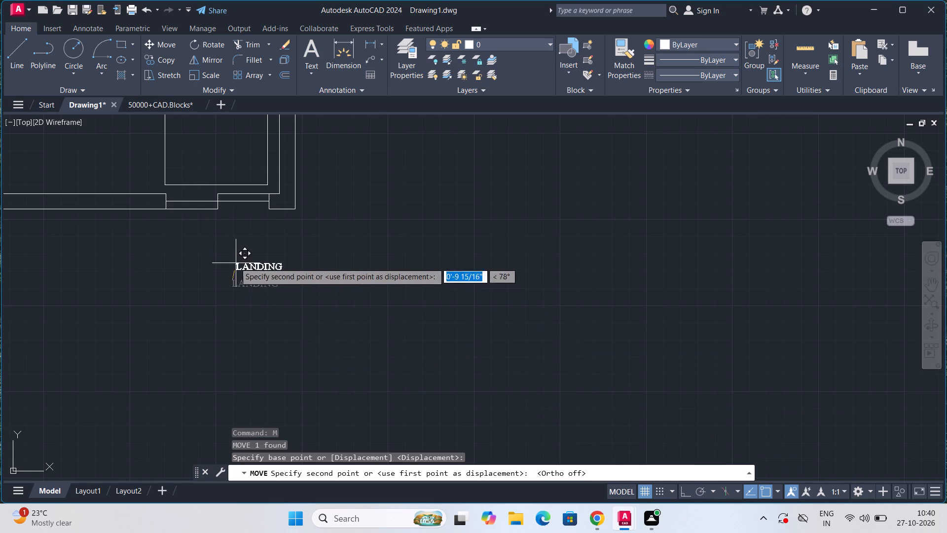
click(196, 232)
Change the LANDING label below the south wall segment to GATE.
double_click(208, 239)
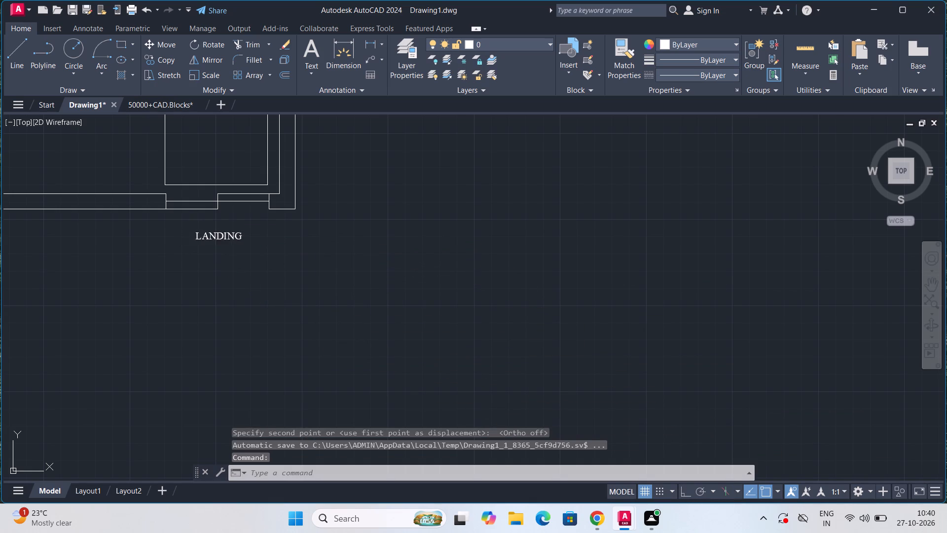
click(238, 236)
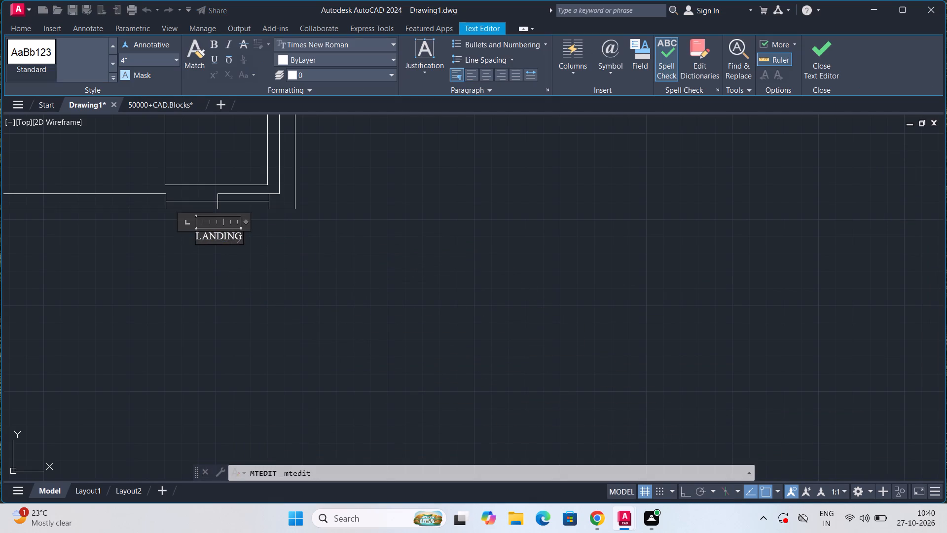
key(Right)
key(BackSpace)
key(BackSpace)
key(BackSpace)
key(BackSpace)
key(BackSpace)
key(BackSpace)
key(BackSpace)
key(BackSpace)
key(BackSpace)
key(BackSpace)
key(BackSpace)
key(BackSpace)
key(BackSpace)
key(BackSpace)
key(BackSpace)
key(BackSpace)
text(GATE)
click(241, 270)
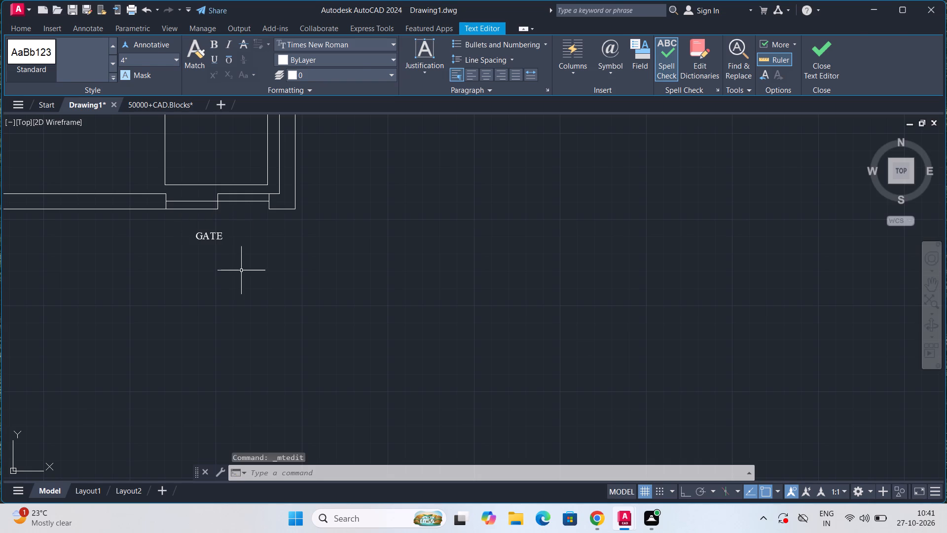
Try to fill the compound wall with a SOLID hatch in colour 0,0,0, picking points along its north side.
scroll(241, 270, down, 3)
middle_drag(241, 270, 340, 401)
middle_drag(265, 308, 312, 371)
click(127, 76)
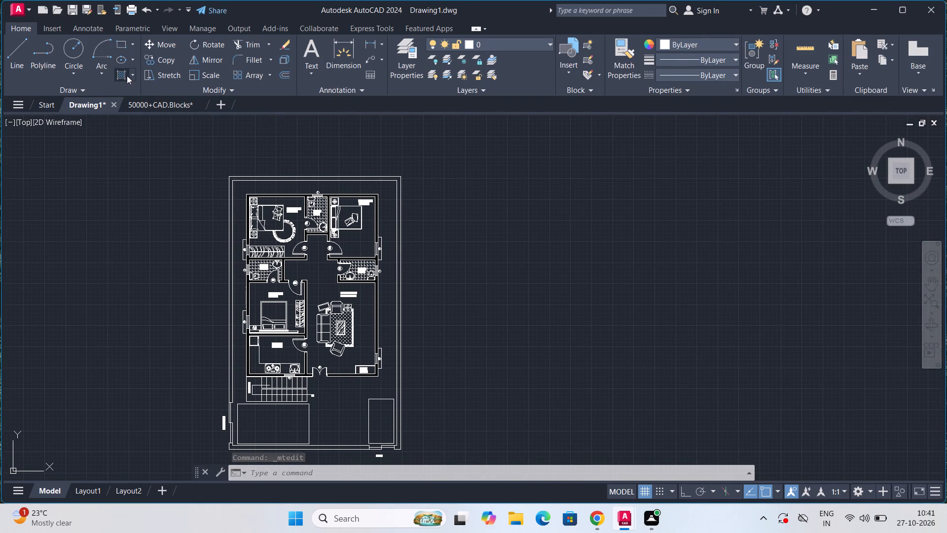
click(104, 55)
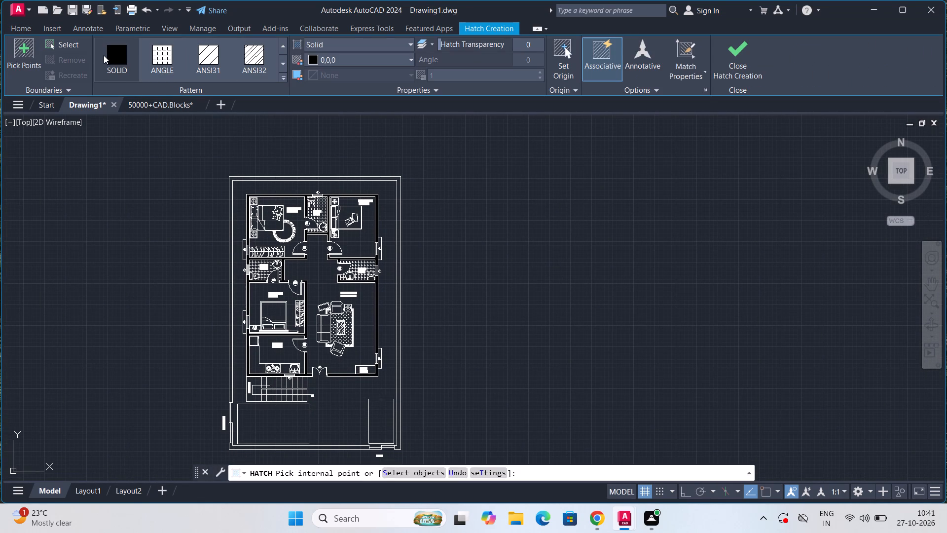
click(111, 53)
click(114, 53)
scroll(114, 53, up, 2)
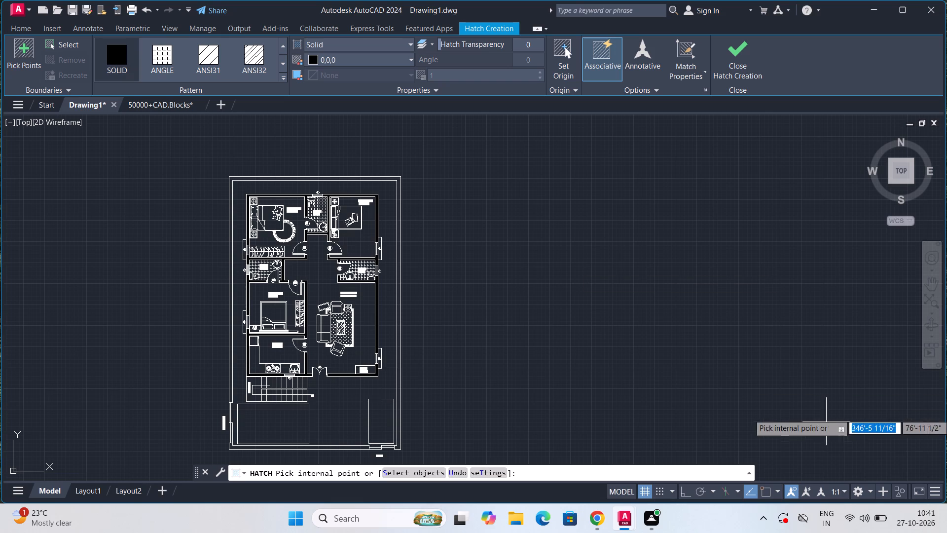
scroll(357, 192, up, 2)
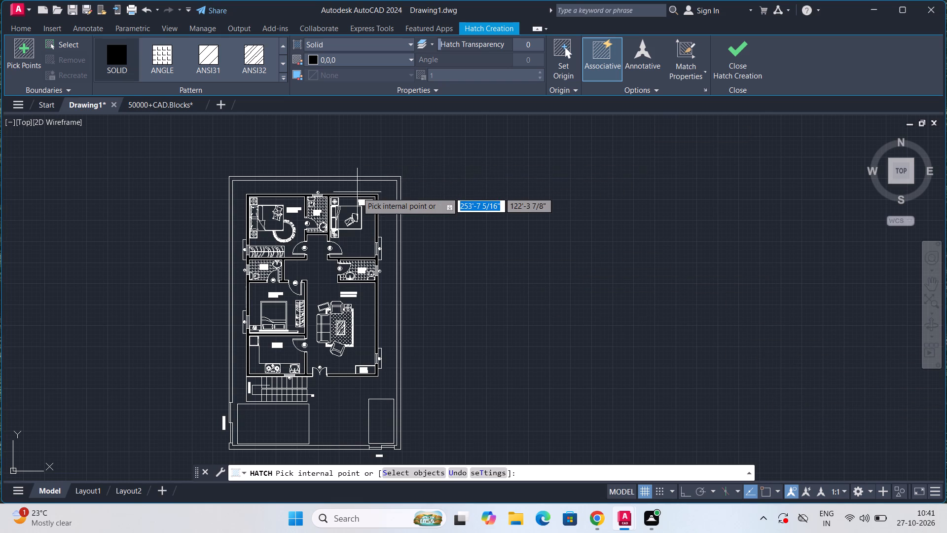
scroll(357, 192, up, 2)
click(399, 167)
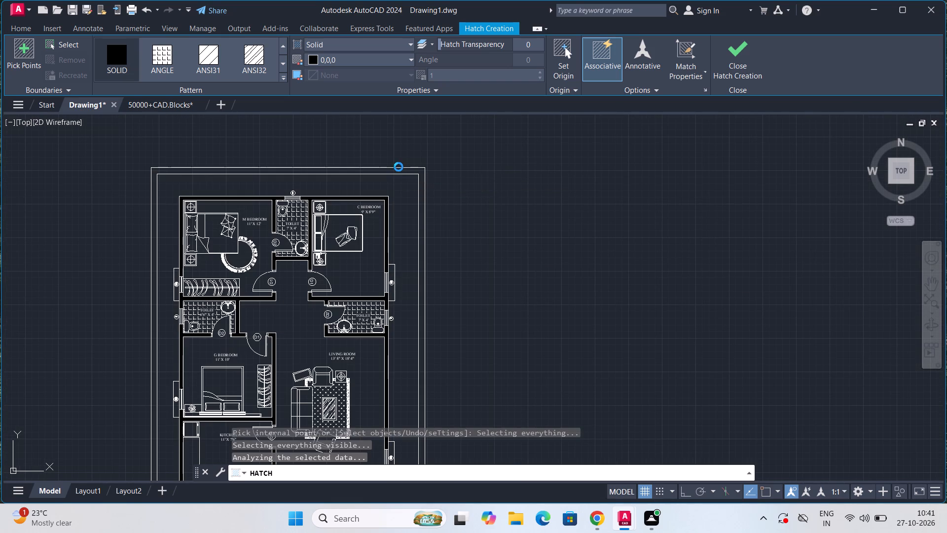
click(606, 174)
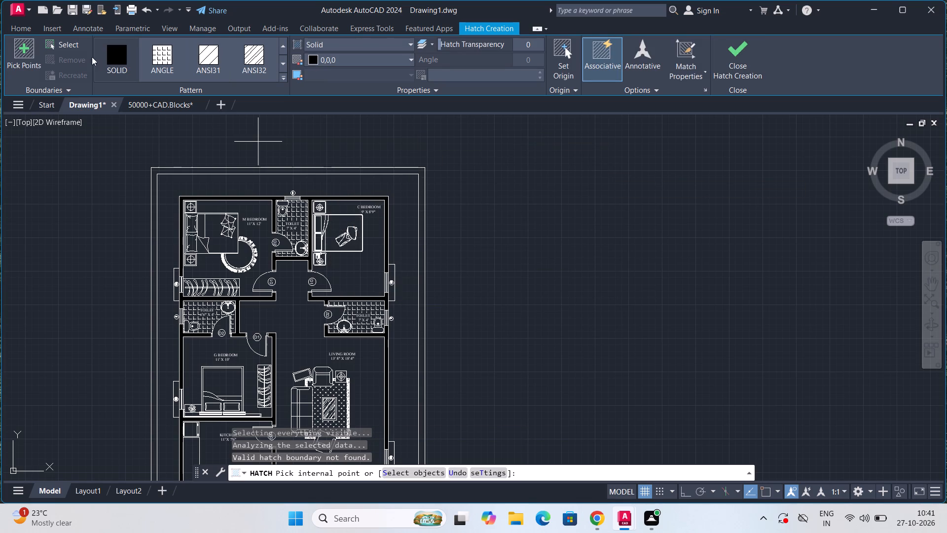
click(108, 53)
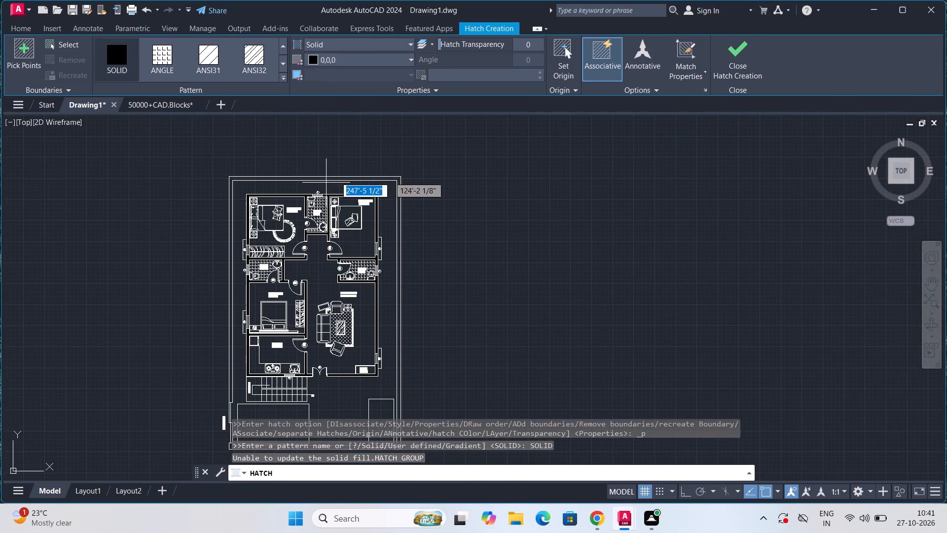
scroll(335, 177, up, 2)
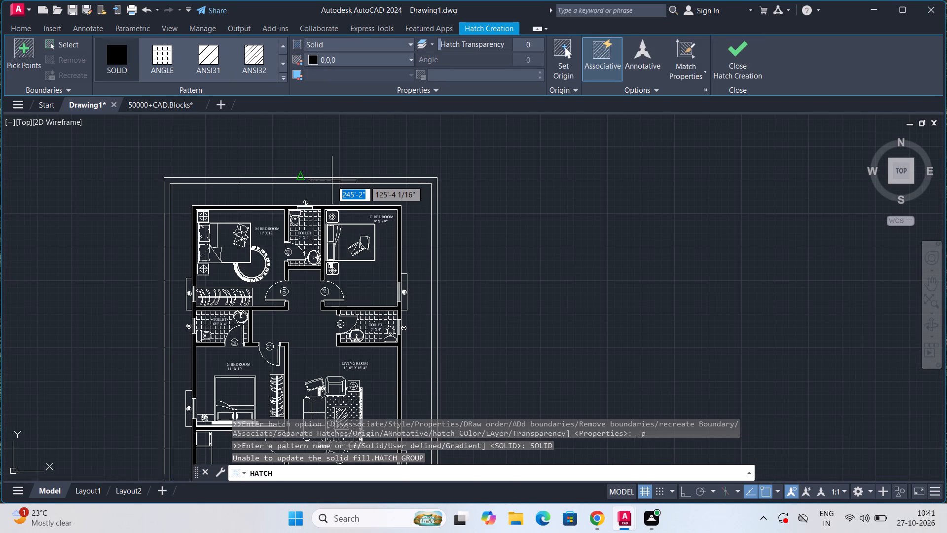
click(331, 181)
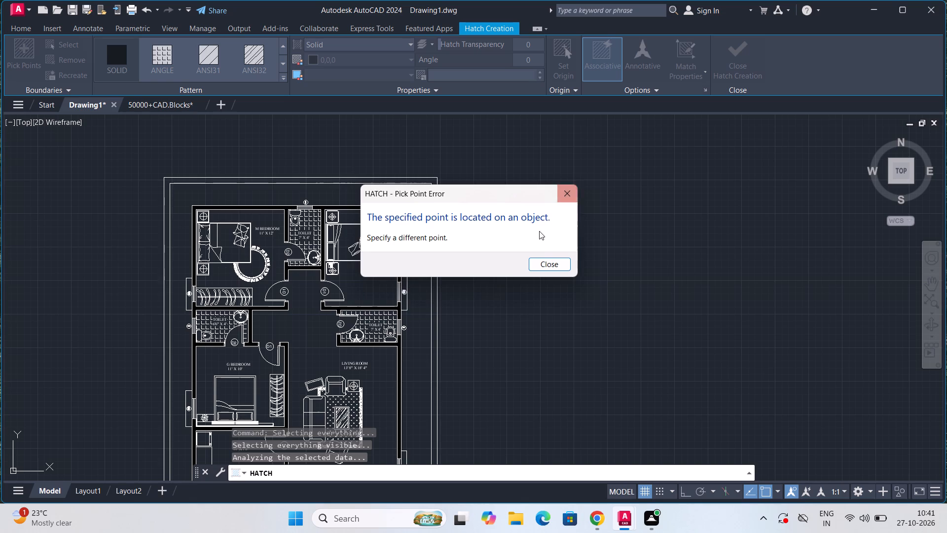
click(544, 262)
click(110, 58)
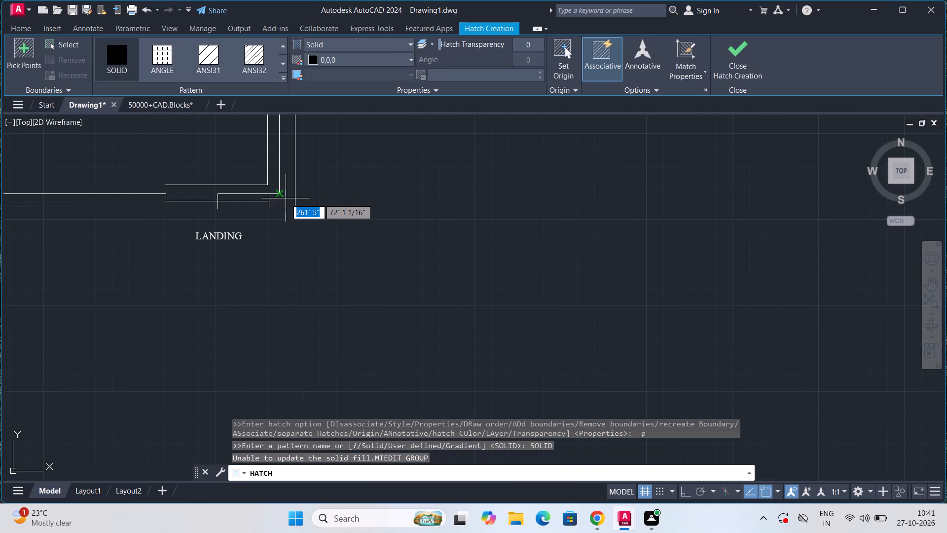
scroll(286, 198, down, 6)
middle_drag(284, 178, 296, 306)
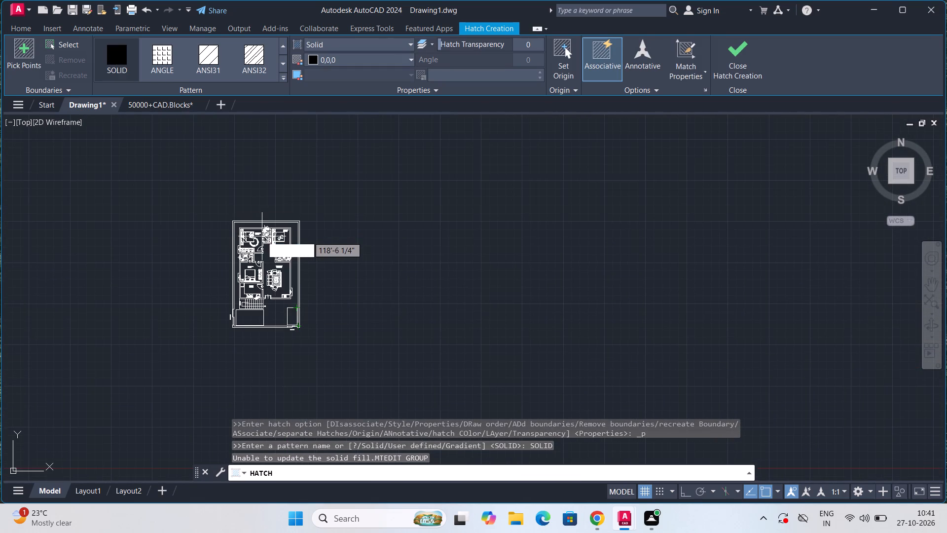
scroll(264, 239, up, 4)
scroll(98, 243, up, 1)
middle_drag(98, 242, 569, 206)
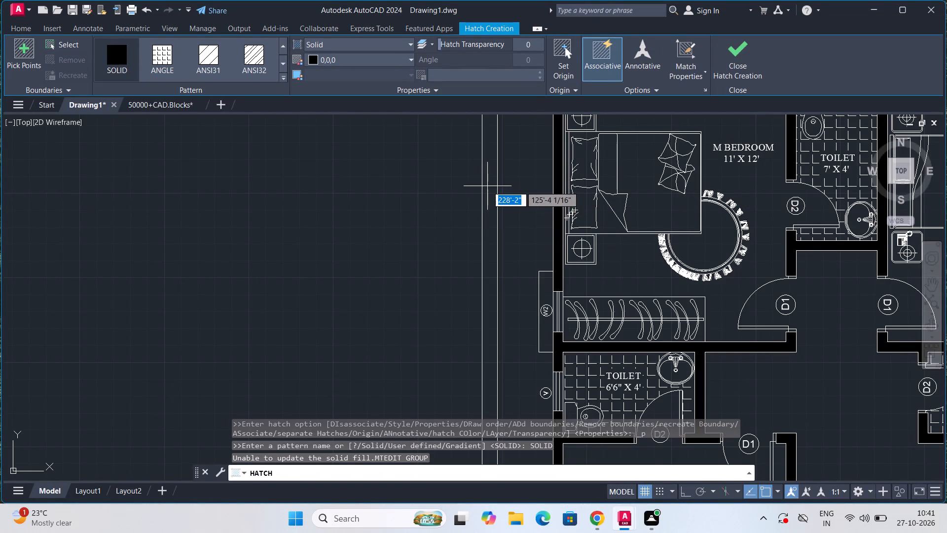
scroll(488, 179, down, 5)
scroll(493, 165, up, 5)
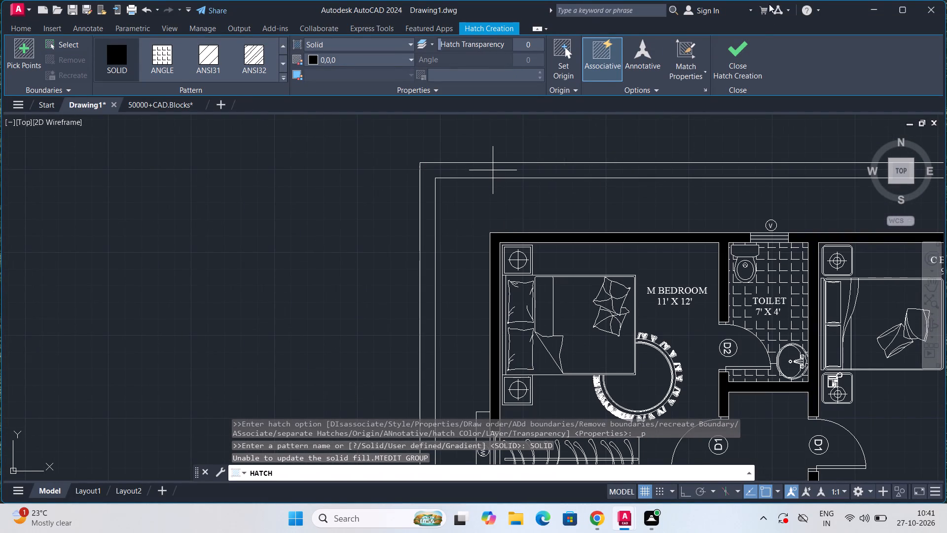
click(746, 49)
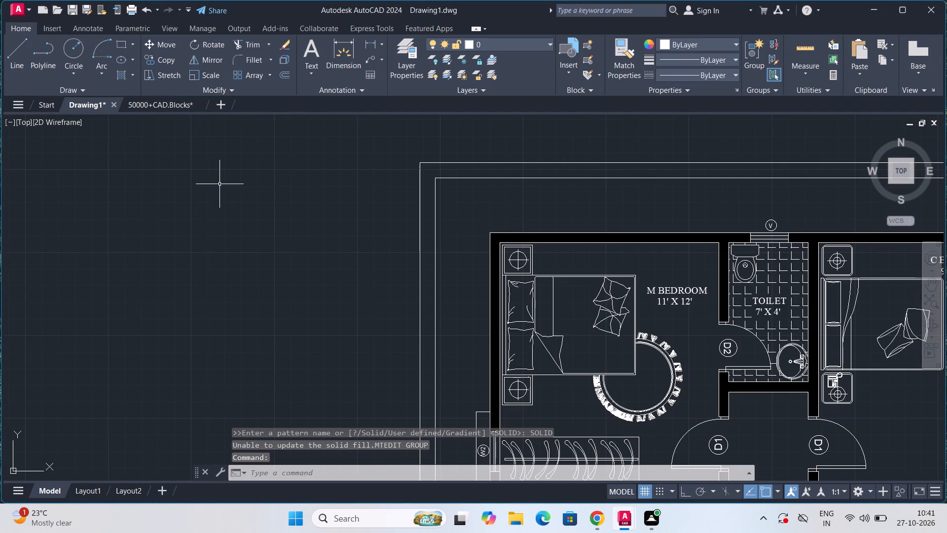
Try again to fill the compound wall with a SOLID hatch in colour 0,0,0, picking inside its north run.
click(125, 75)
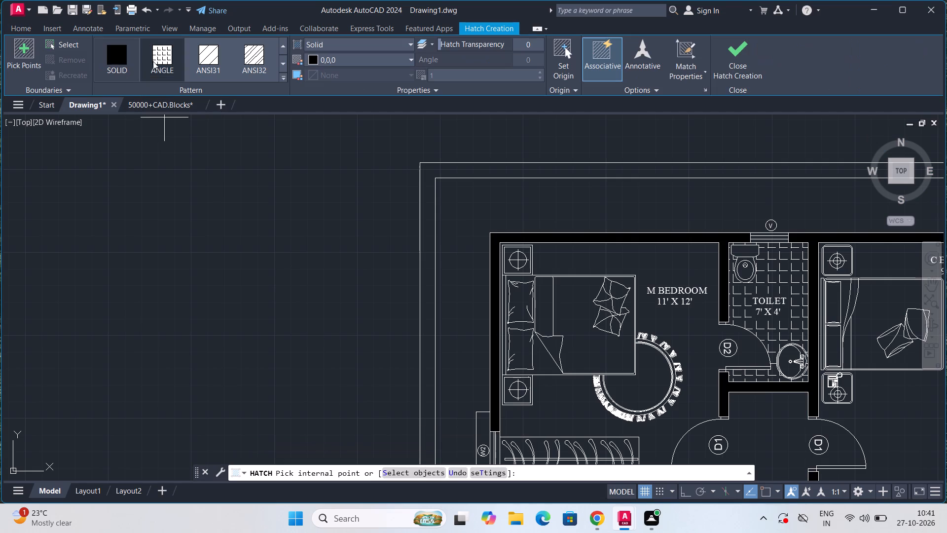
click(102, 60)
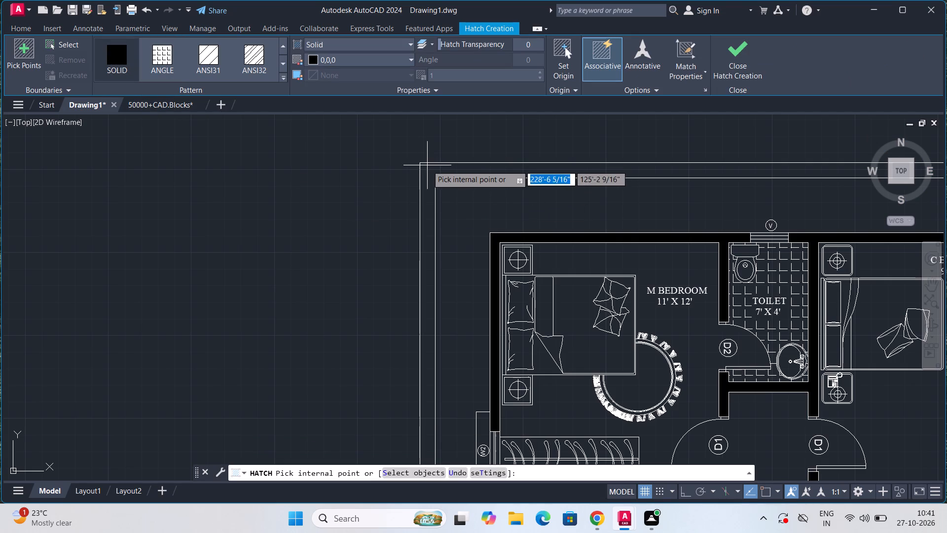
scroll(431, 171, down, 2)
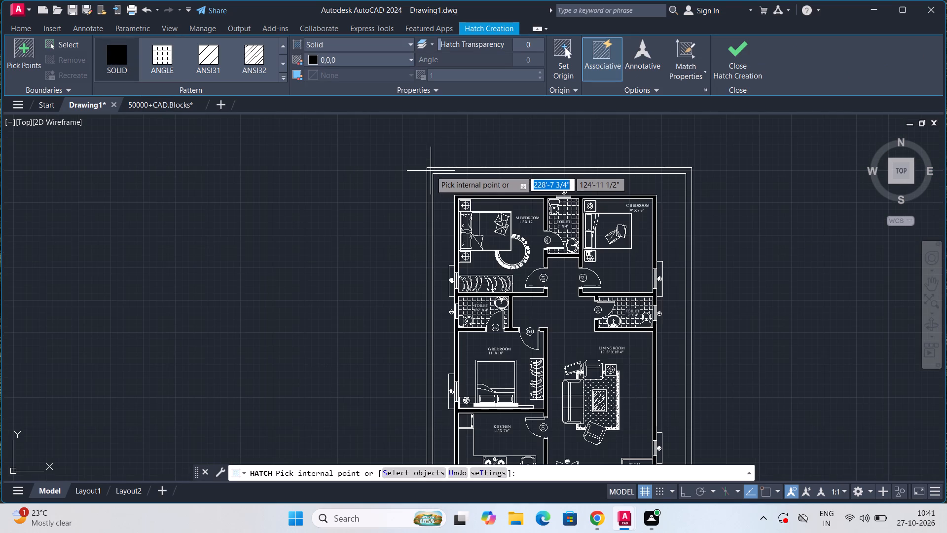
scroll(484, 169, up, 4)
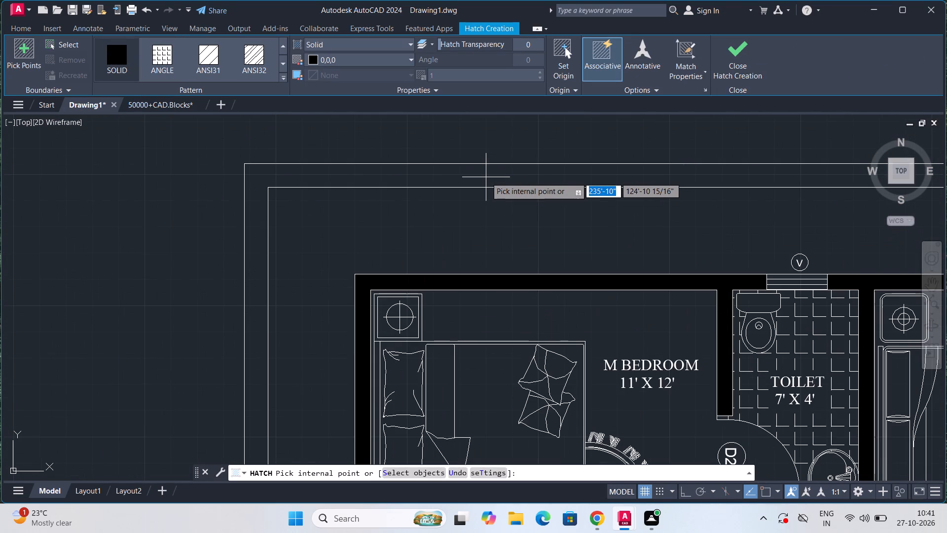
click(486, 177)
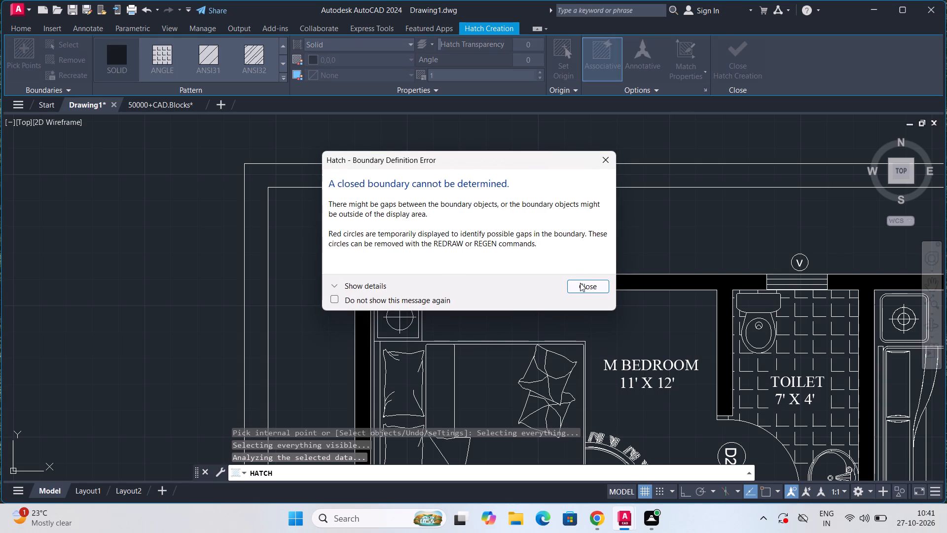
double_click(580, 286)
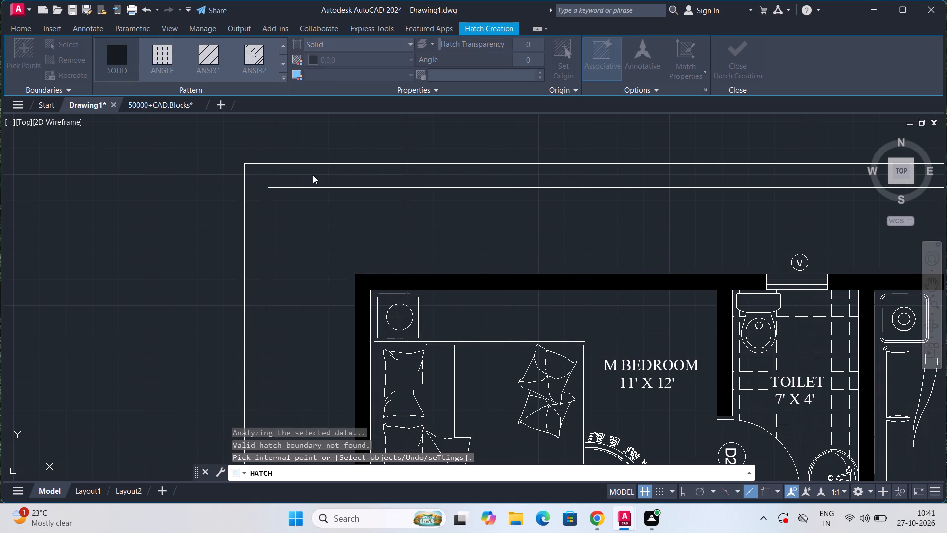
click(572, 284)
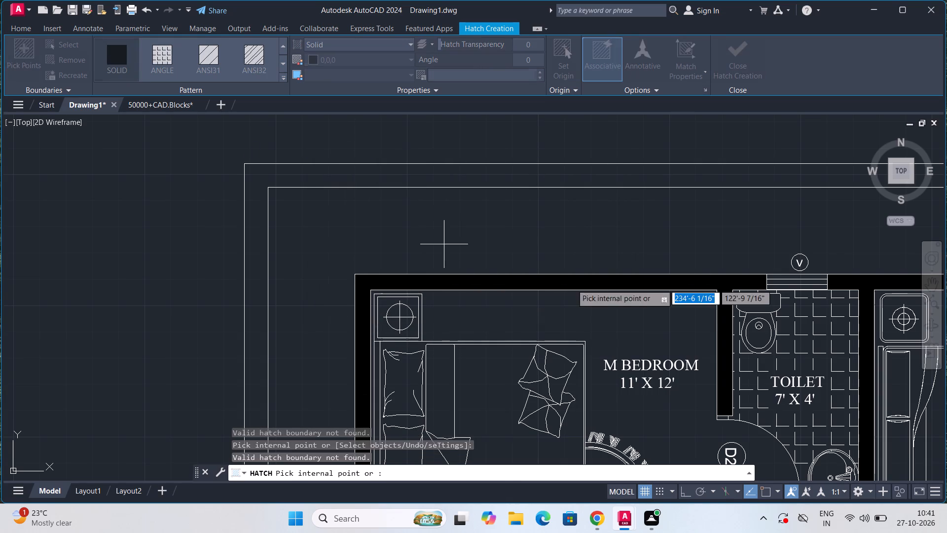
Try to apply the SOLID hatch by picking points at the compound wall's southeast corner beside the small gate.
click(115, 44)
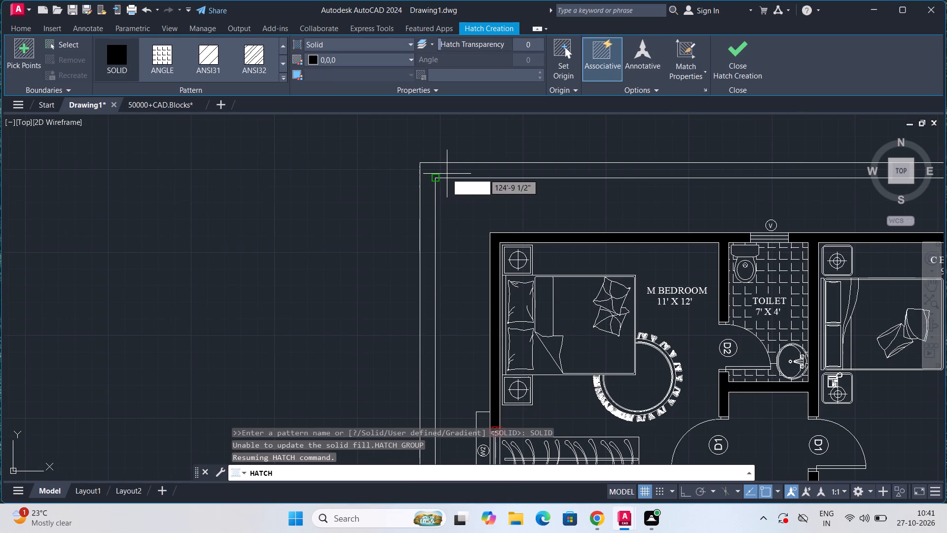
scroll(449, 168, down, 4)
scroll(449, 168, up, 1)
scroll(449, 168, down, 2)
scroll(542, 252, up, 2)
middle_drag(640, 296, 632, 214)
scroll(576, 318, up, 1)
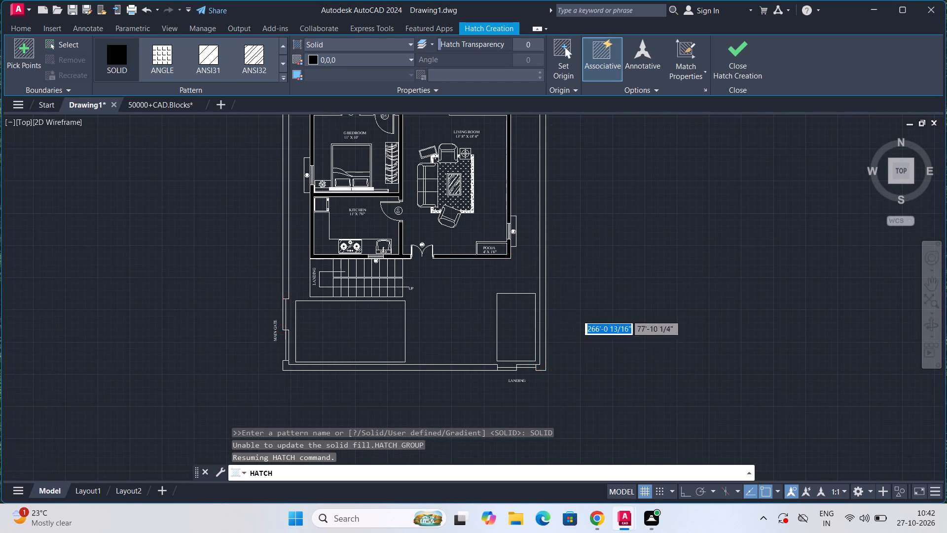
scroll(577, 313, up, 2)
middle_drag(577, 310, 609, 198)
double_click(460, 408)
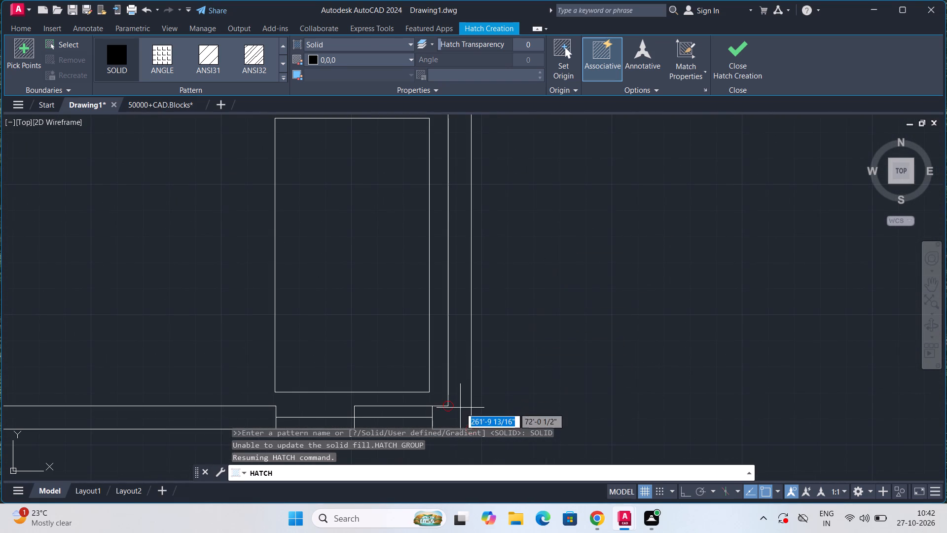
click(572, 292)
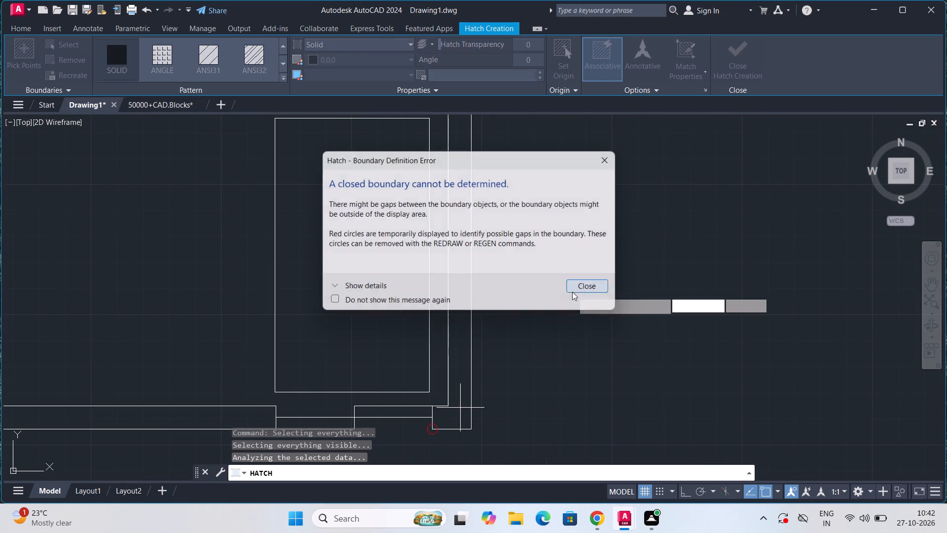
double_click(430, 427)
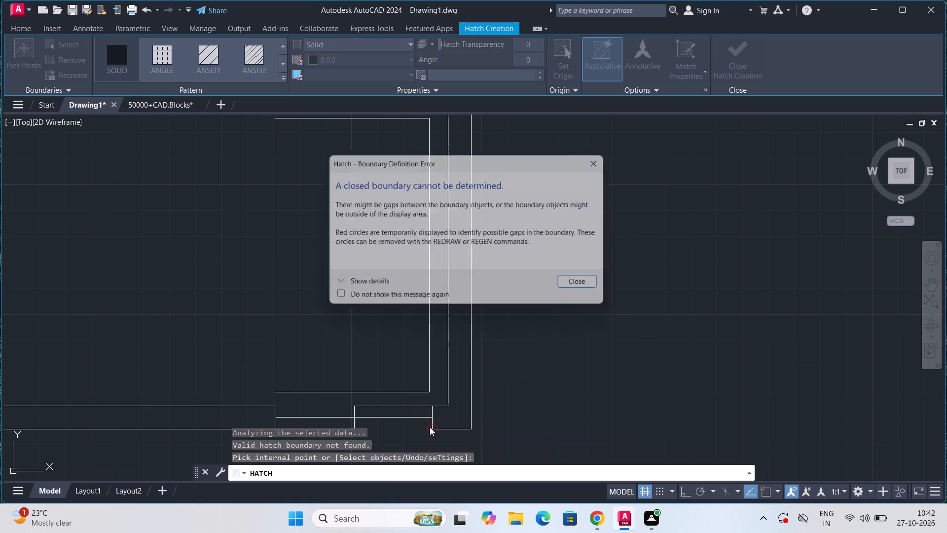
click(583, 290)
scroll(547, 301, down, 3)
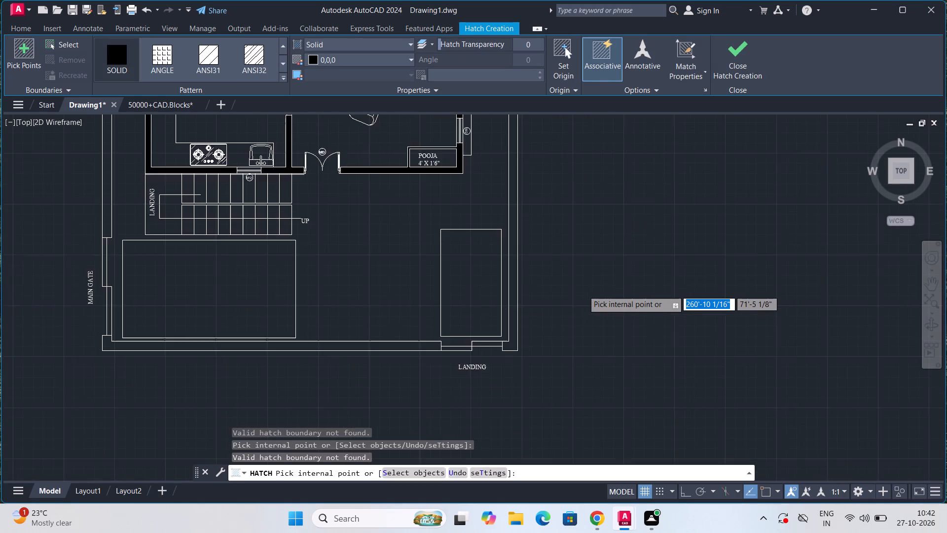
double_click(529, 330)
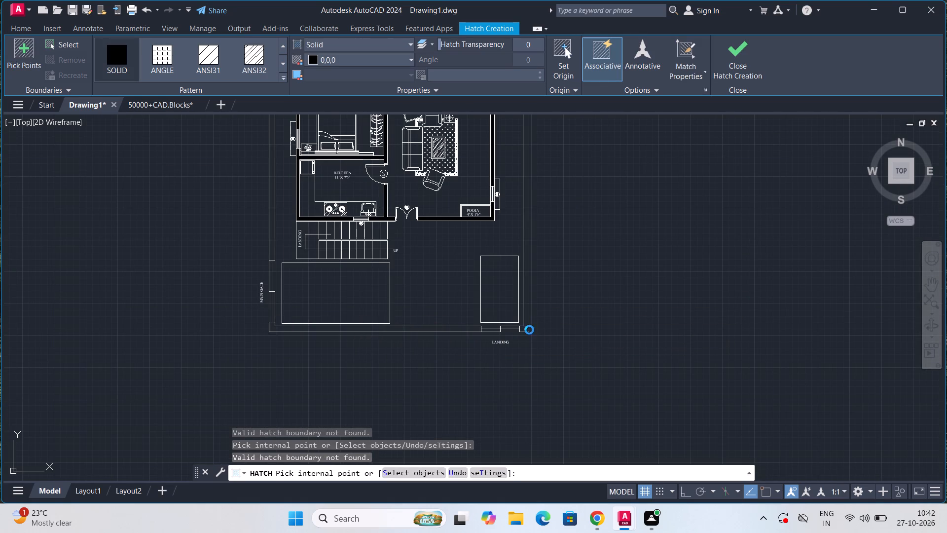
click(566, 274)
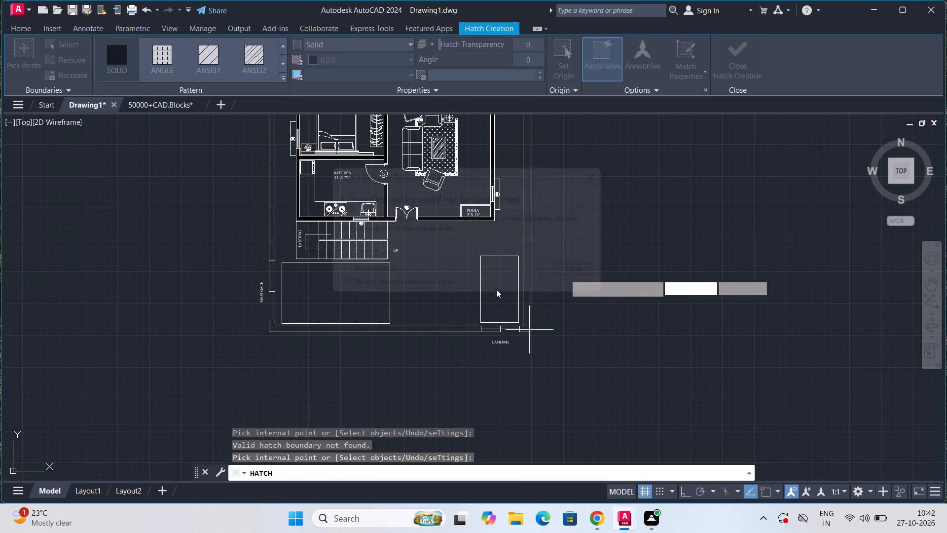
Fill the compound wall with a SOLID hatch in colour 0,0,0, picking inside its east run and its south run between the gates.
middle_drag(415, 293, 350, 443)
middle_drag(342, 274, 354, 398)
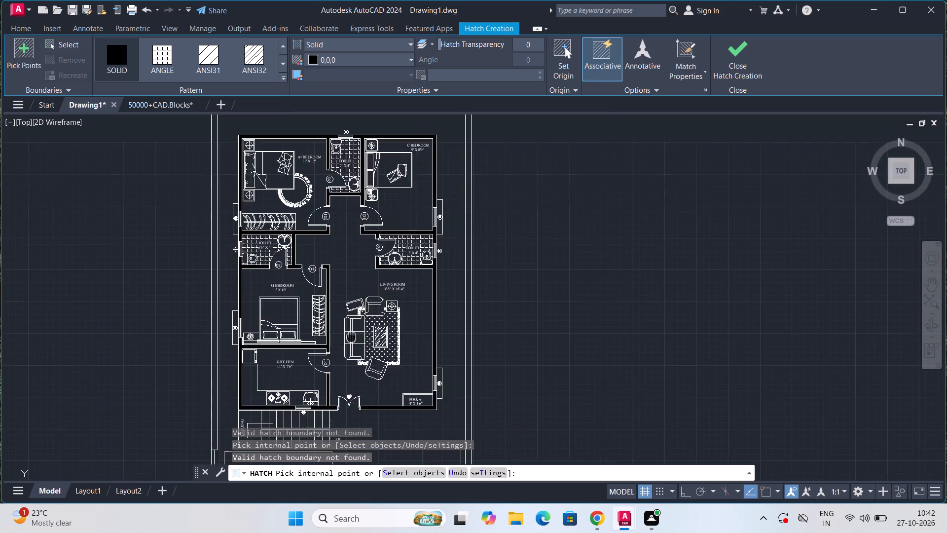
middle_drag(354, 398, 355, 415)
scroll(326, 310, up, 2)
middle_drag(349, 286, 302, 458)
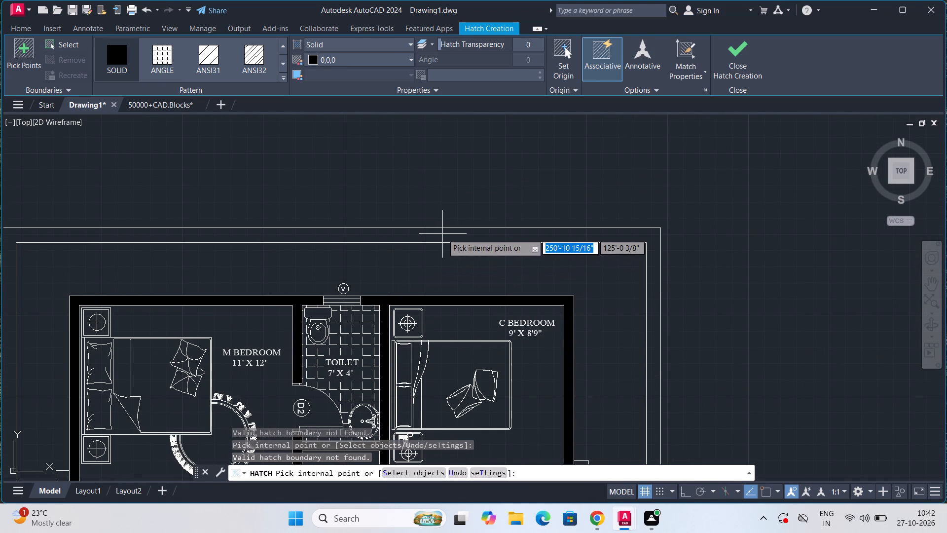
scroll(442, 234, down, 5)
scroll(455, 275, up, 4)
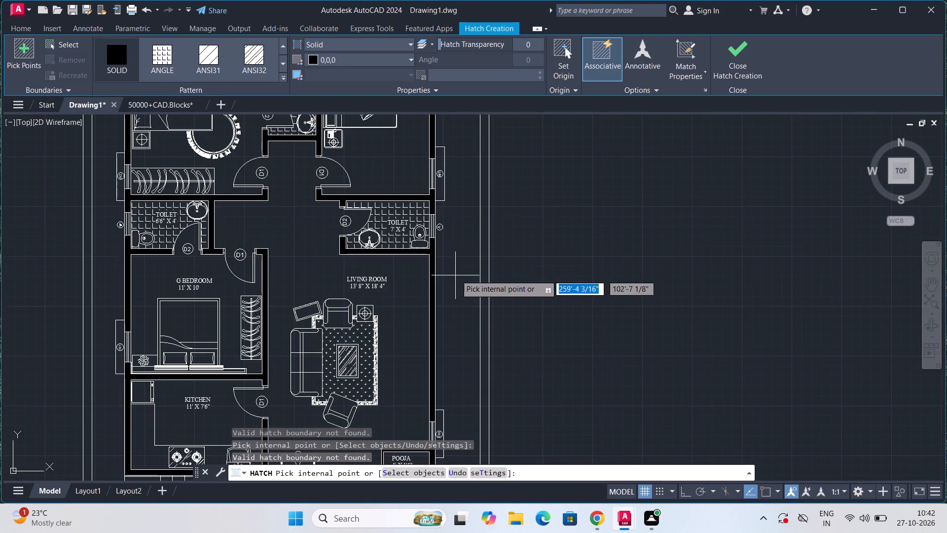
click(485, 265)
scroll(485, 265, down, 4)
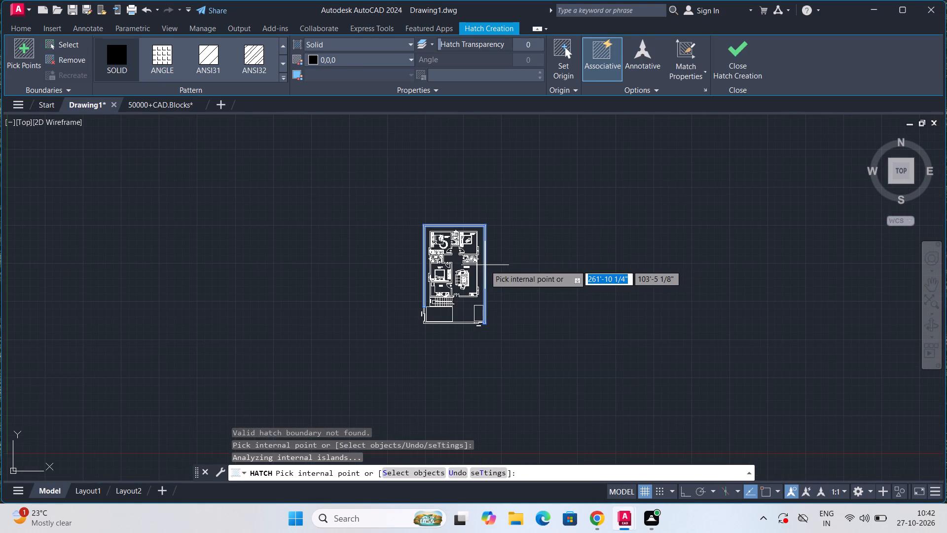
scroll(496, 309, up, 4)
middle_drag(496, 309, 550, 210)
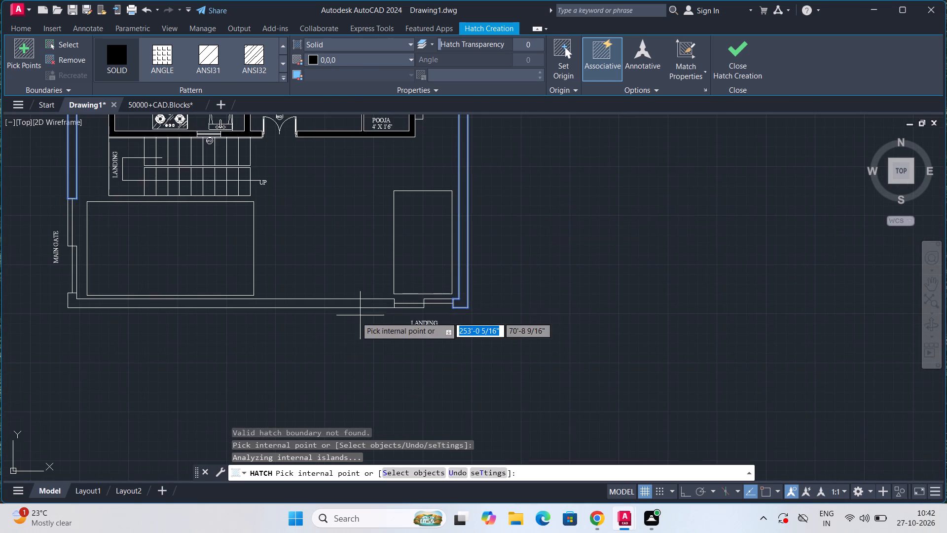
click(357, 304)
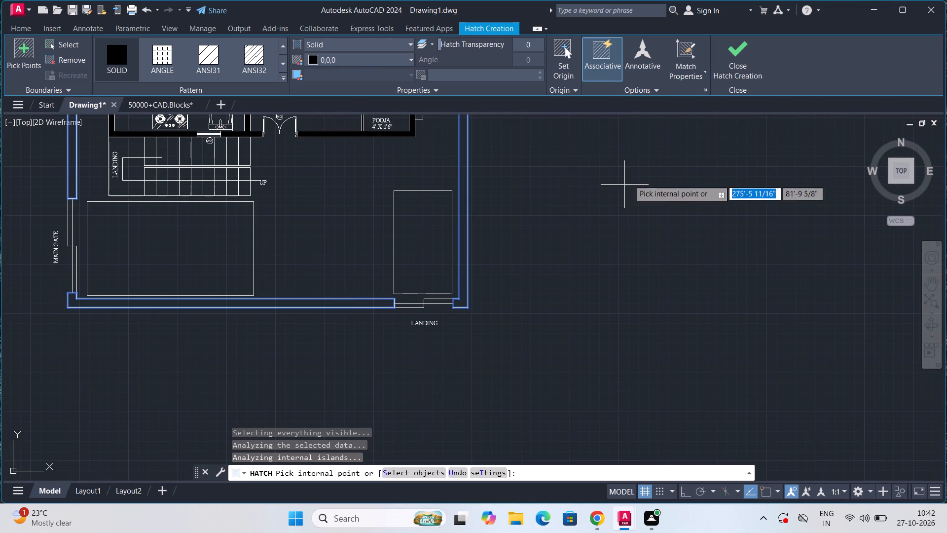
click(731, 72)
Review the solid-filled compound wall around the house plan, including the gate openings on the west and south sides.
scroll(327, 287, down, 2)
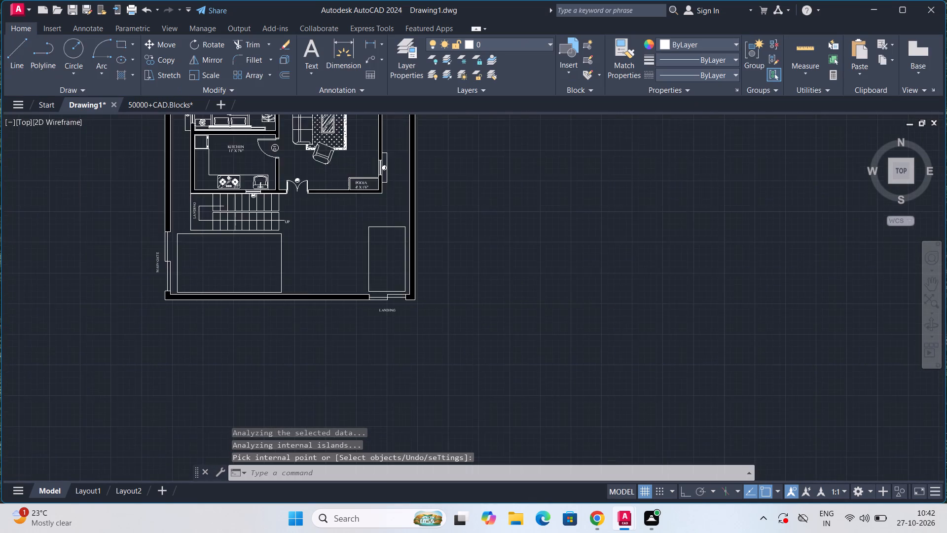
middle_drag(317, 275, 325, 364)
middle_drag(272, 283, 282, 318)
scroll(287, 293, up, 1)
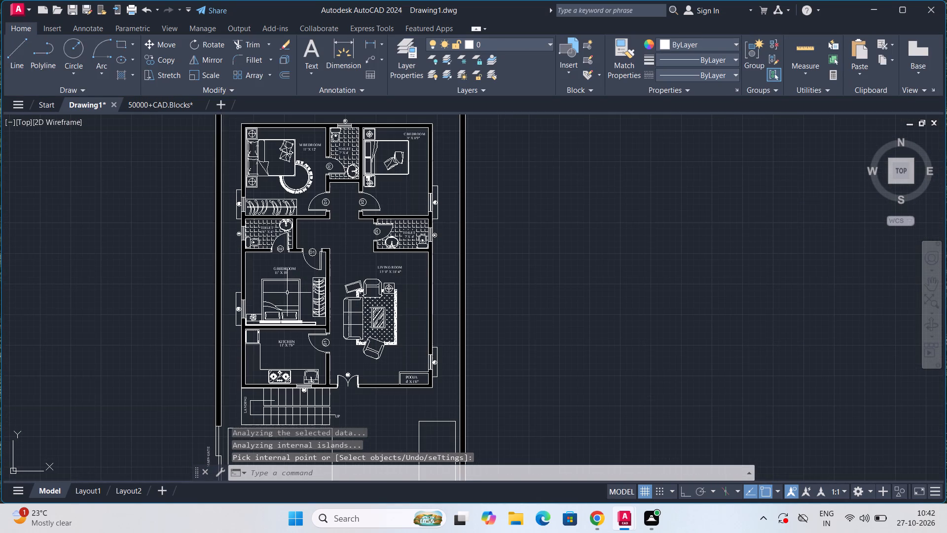
middle_drag(325, 322, 337, 234)
scroll(325, 322, up, 1)
middle_drag(365, 295, 363, 211)
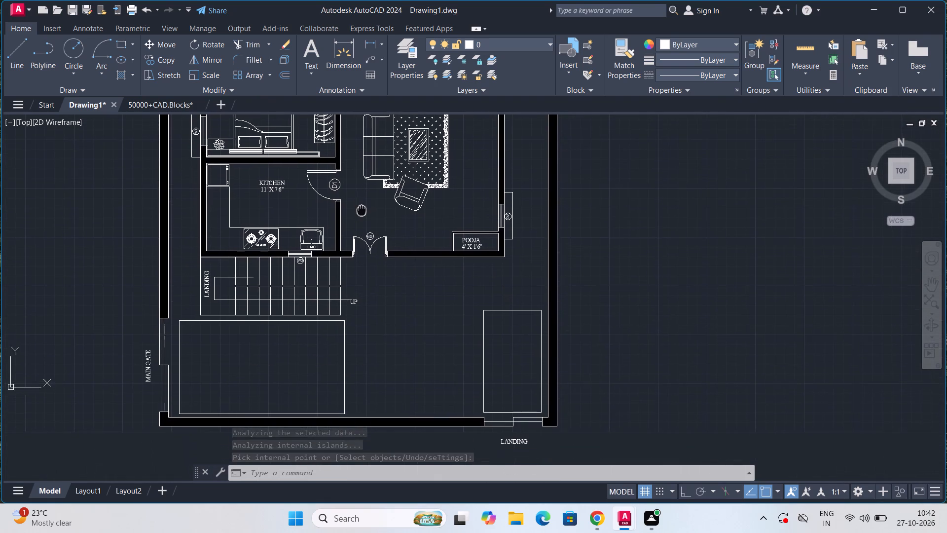
middle_drag(388, 341, 386, 232)
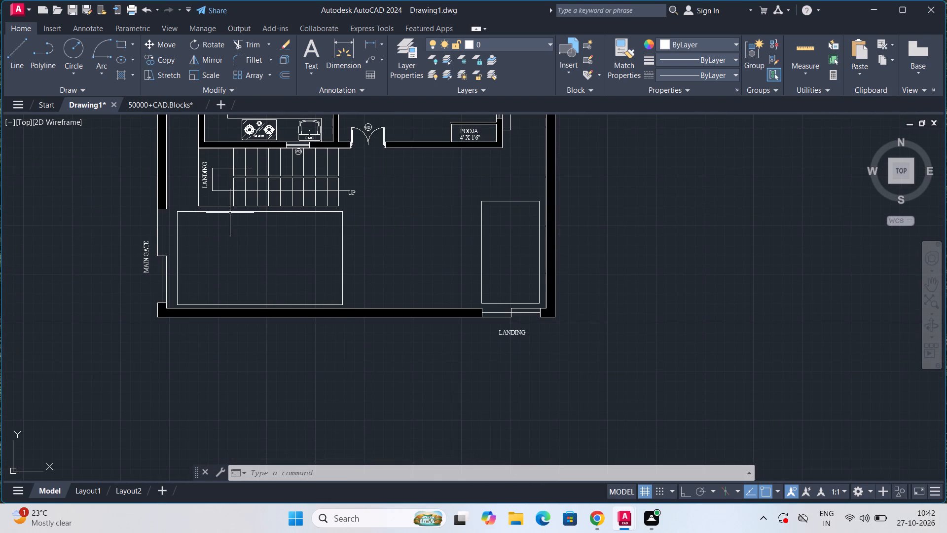
Look through the tree, plant and vehicle sheets of the 50000+CAD.Blocks drawing for a plan-view car block.
click(172, 104)
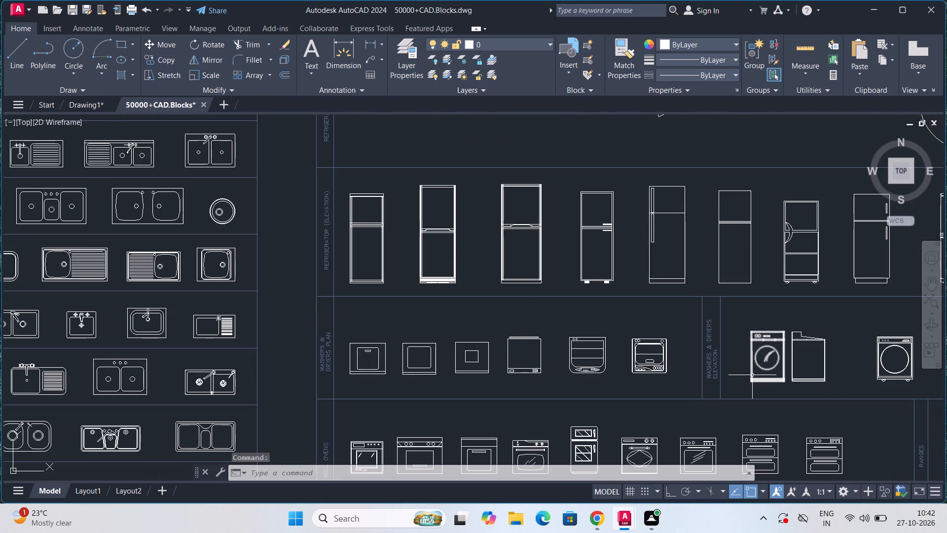
scroll(749, 358, down, 3)
scroll(831, 354, down, 6)
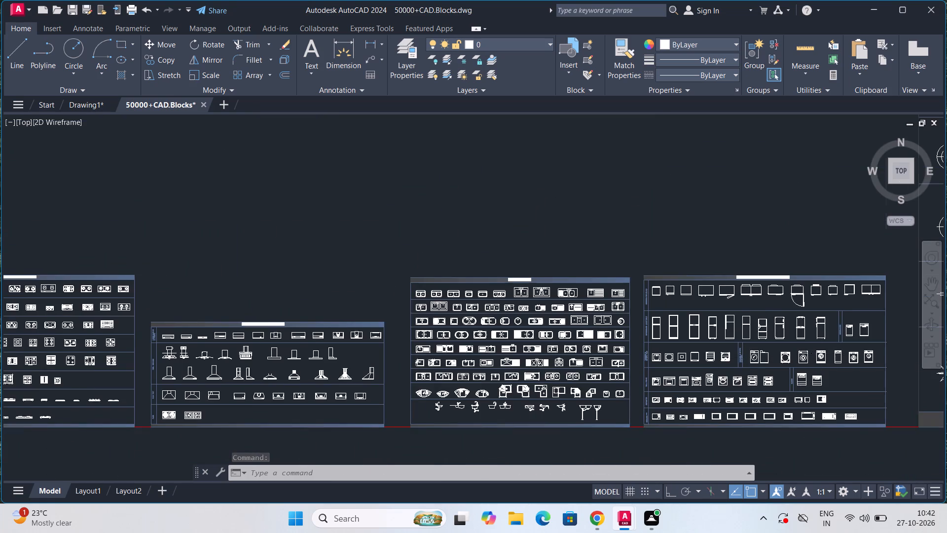
middle_drag(838, 363, 72, 383)
middle_drag(703, 346, 0, 361)
middle_drag(711, 353, 13, 356)
middle_drag(772, 350, 29, 344)
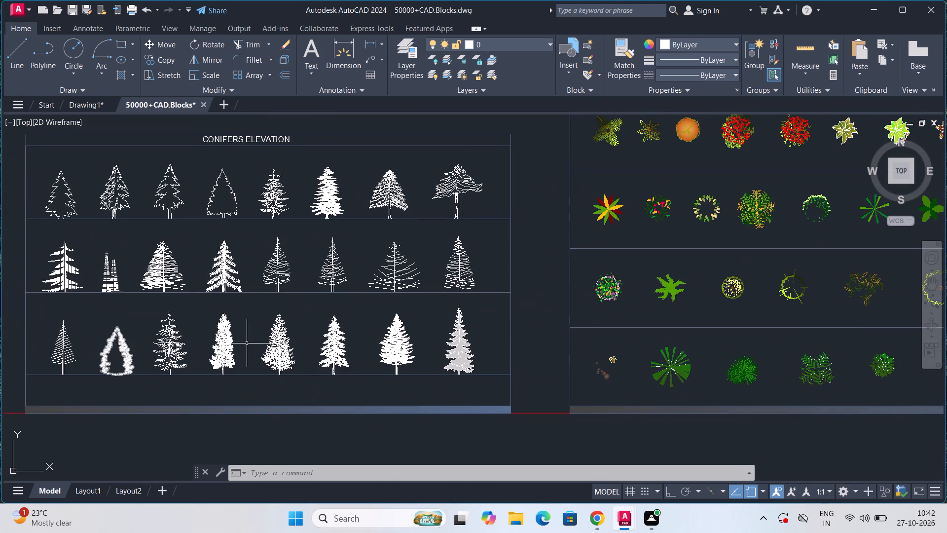
middle_drag(790, 343, 0, 378)
scroll(0, 379, down, 3)
middle_drag(761, 368, 0, 360)
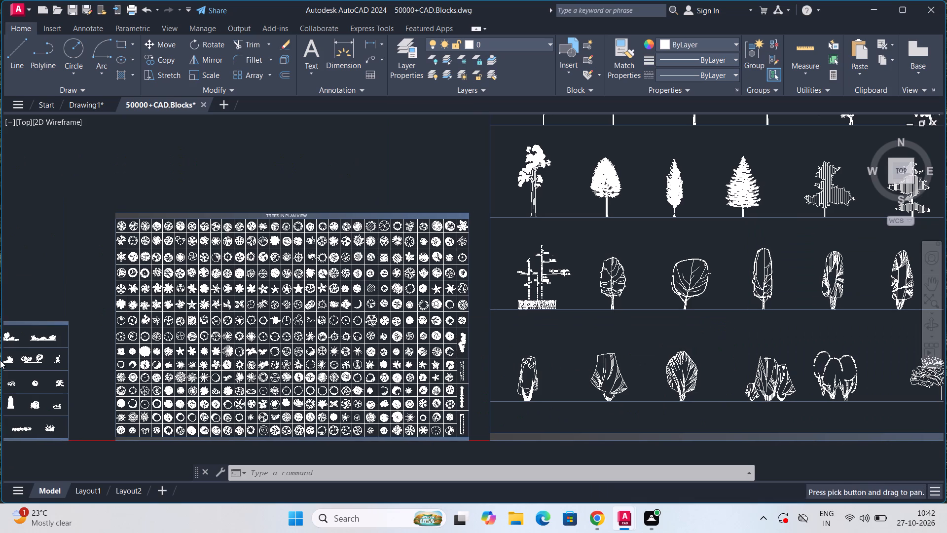
middle_drag(403, 351, 879, 238)
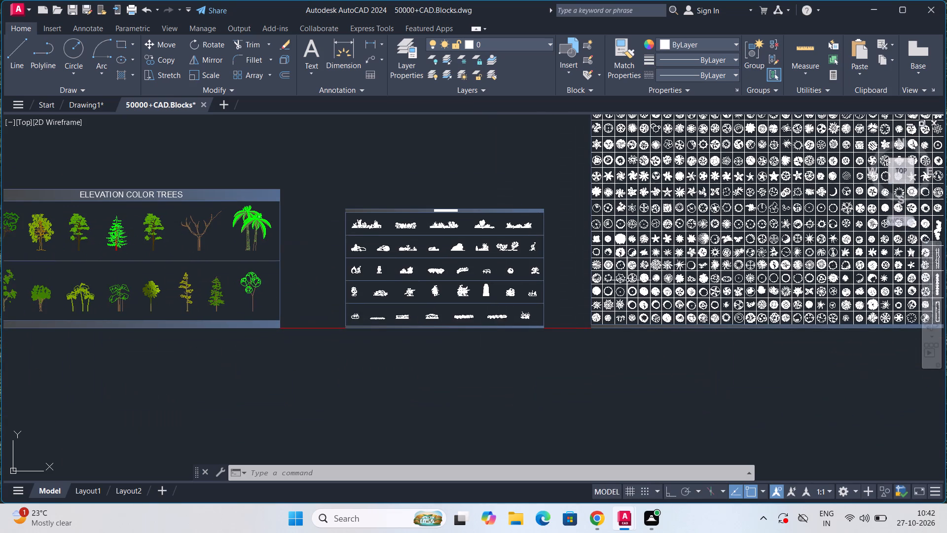
scroll(449, 280, up, 3)
scroll(443, 280, down, 3)
middle_drag(850, 238, 265, 373)
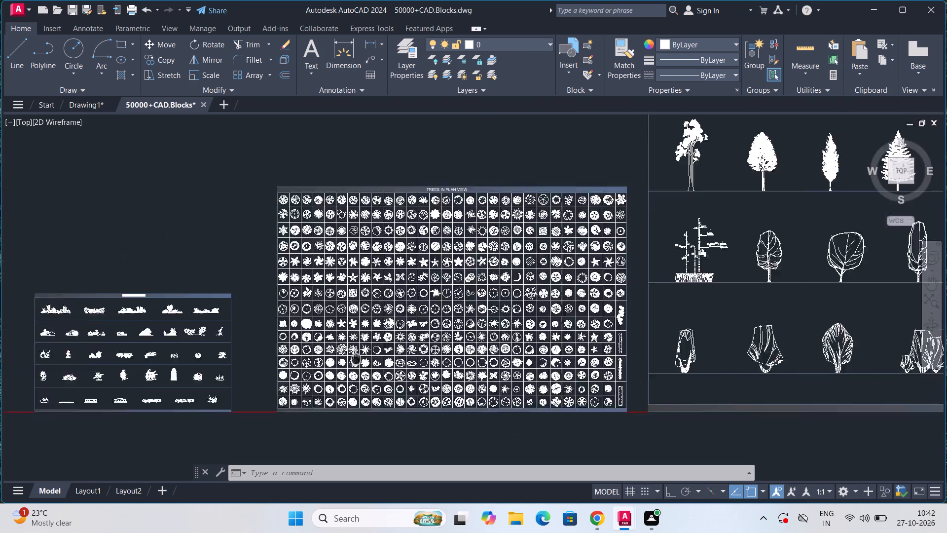
middle_drag(265, 373, 154, 386)
middle_drag(591, 318, 0, 351)
scroll(43, 341, down, 3)
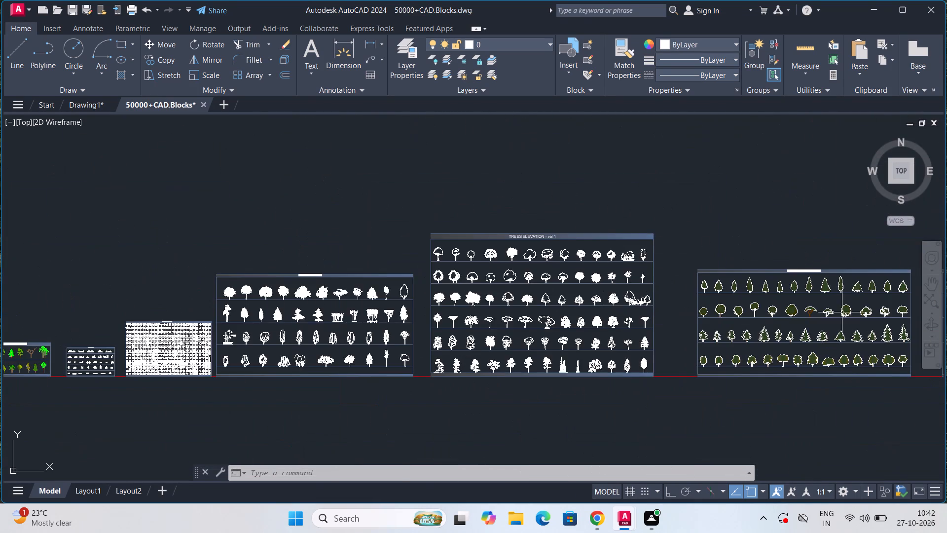
middle_drag(818, 318, 5, 353)
middle_drag(815, 326, 36, 341)
middle_drag(719, 277, 0, 281)
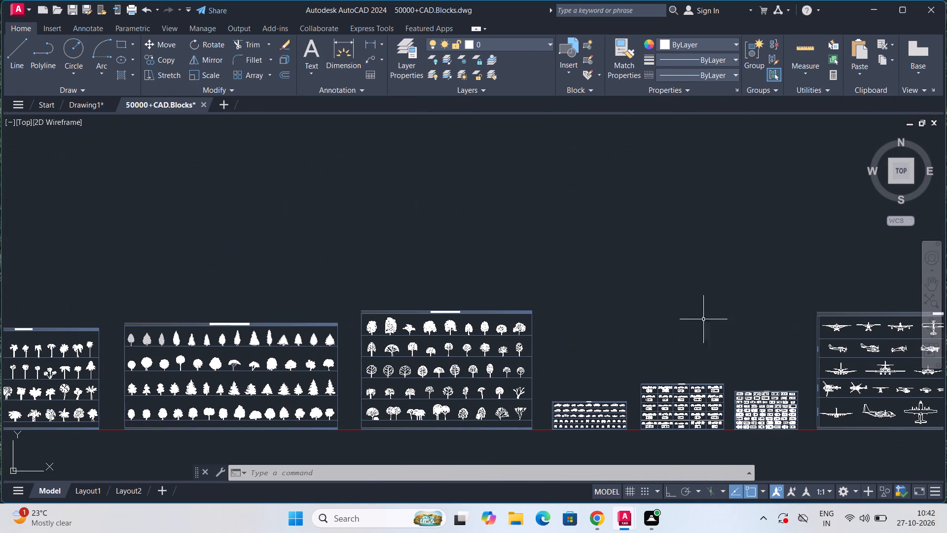
middle_drag(722, 322, 280, 265)
scroll(234, 322, up, 4)
middle_drag(567, 327, 553, 207)
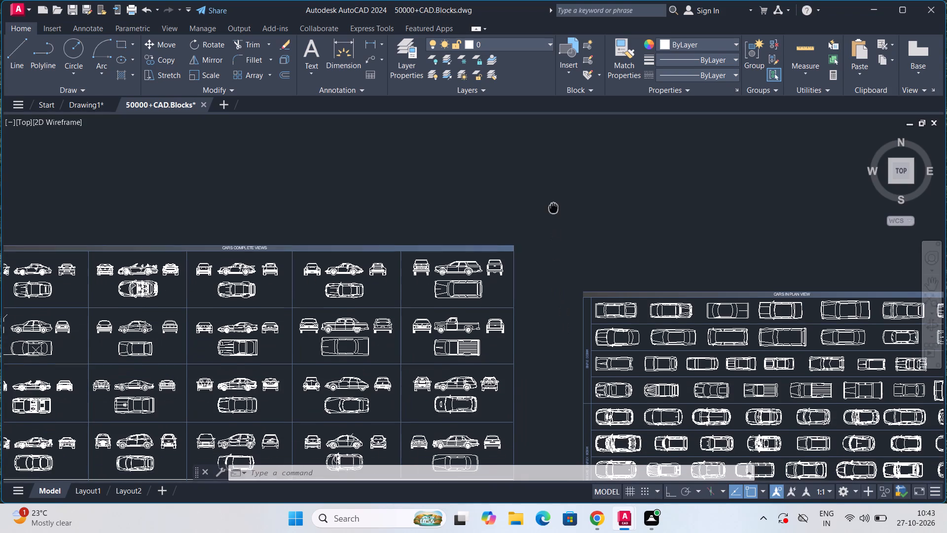
middle_drag(553, 207, 553, 206)
middle_drag(431, 280, 529, 217)
Copy the plan-view car in the fourth column of the CARS COMPLETE VIEWS sheet's top row to the clipboard.
click(451, 228)
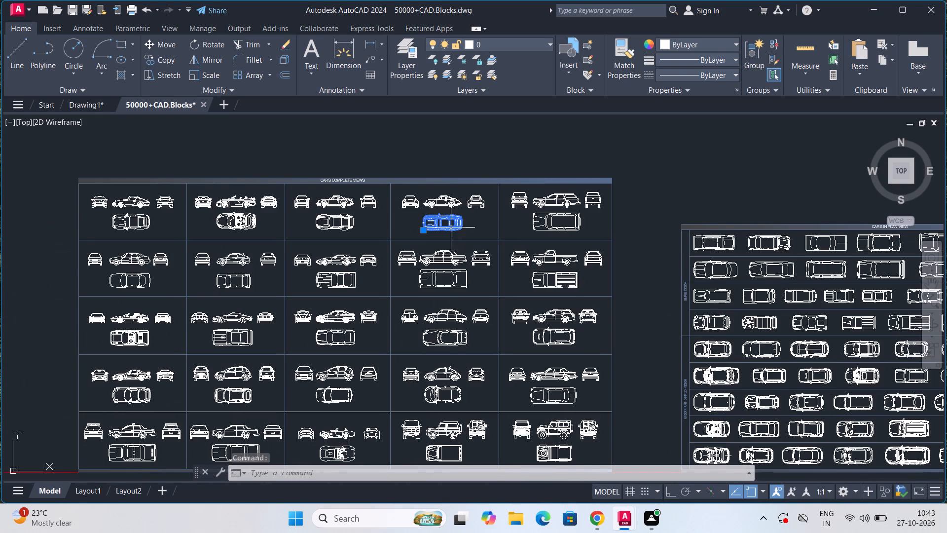
right_click(451, 228)
click(477, 241)
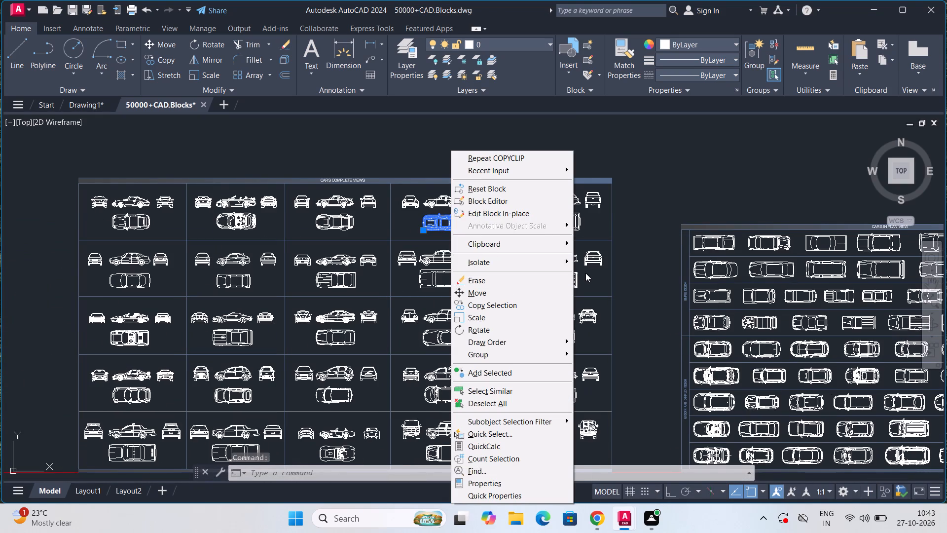
click(534, 246)
click(603, 268)
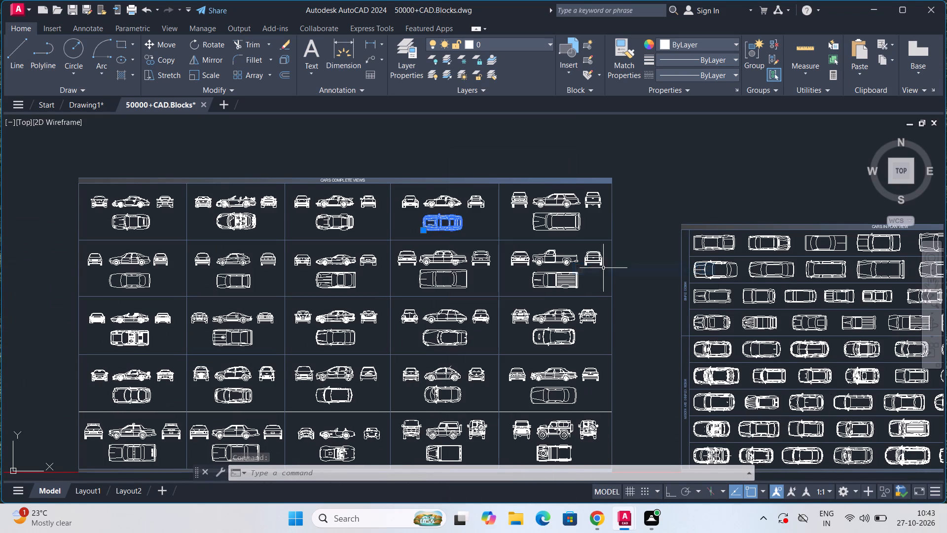
Switch to Drawing1 and paste the copied car block in the empty area east of the house plan.
click(83, 103)
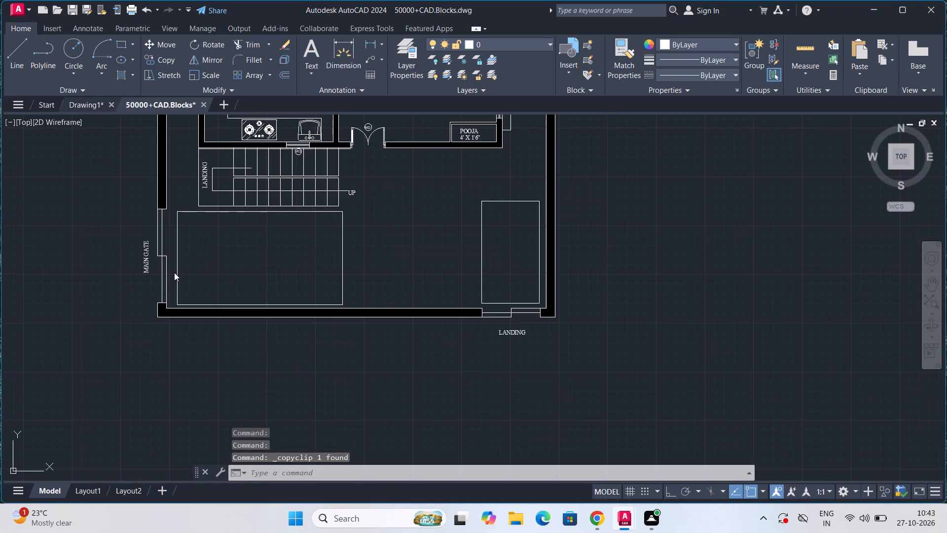
right_click(195, 247)
click(208, 282)
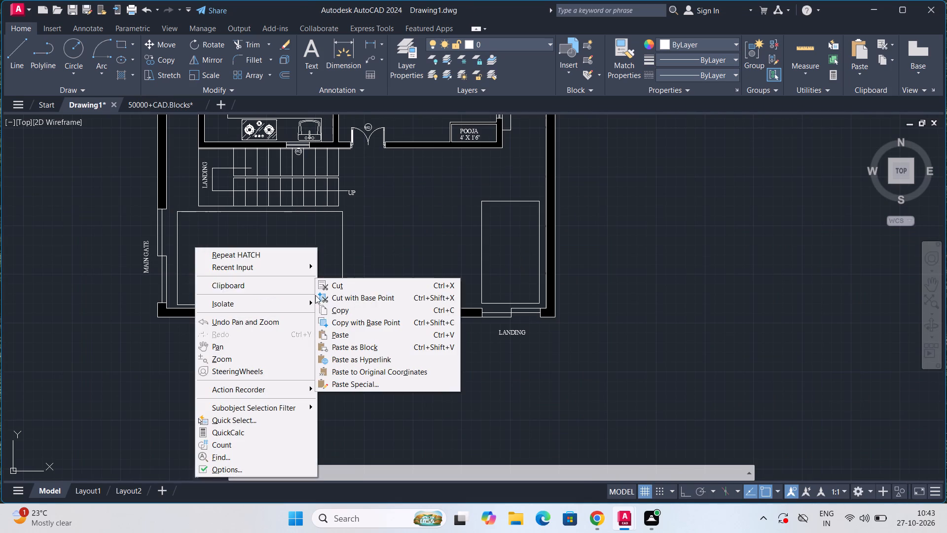
click(339, 331)
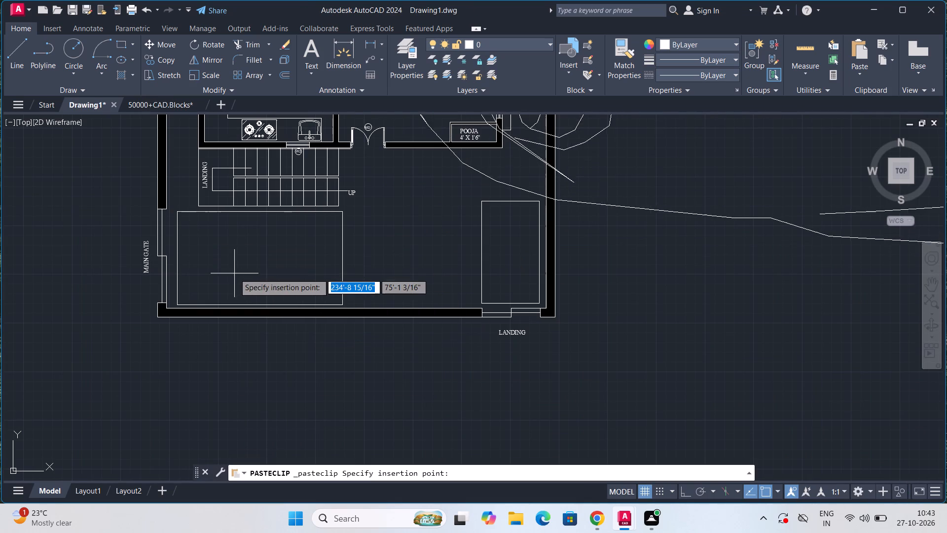
scroll(234, 273, down, 6)
click(401, 289)
Scale the pasted car down freehand from a base point near its front corner to suit the house plan.
click(415, 274)
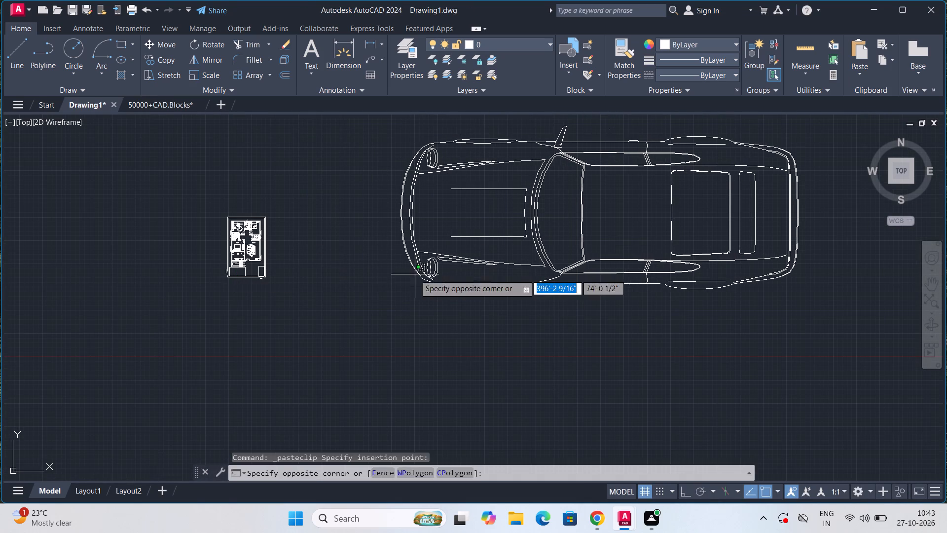
click(416, 272)
click(418, 270)
text(SC)
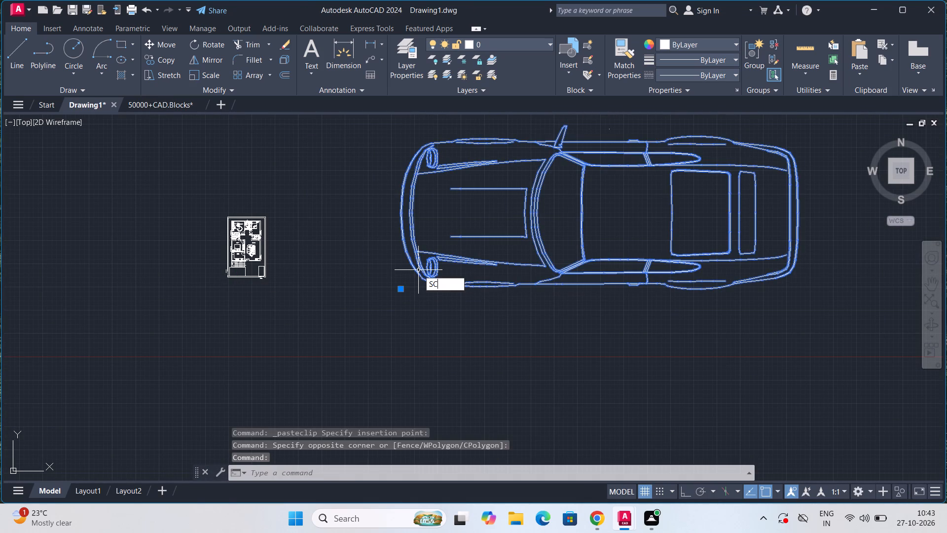
key(Return)
click(418, 270)
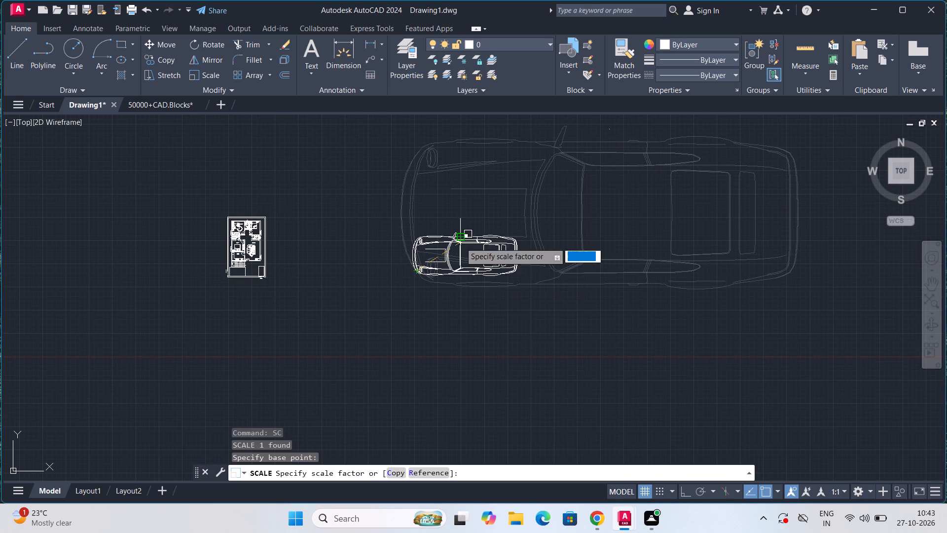
click(410, 268)
Move the reduced car into the parking rectangle beside the main gate.
scroll(410, 268, up, 3)
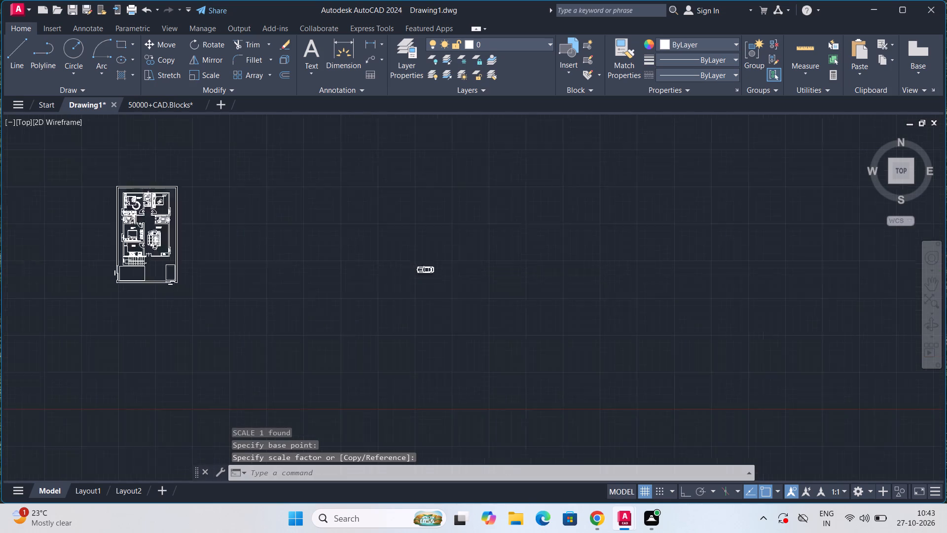
scroll(410, 268, up, 2)
click(494, 280)
drag(492, 285, 489, 291)
click(489, 291)
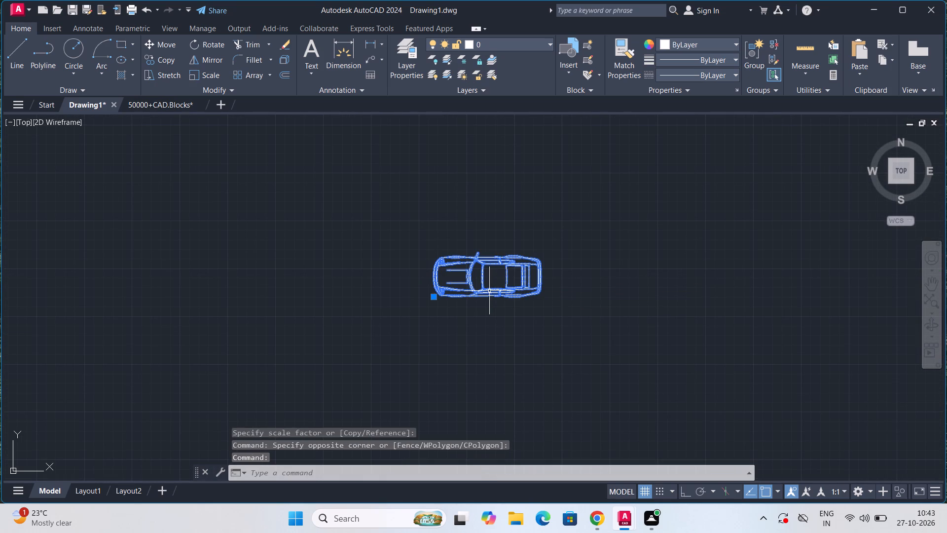
key(m)
key(Return)
click(489, 291)
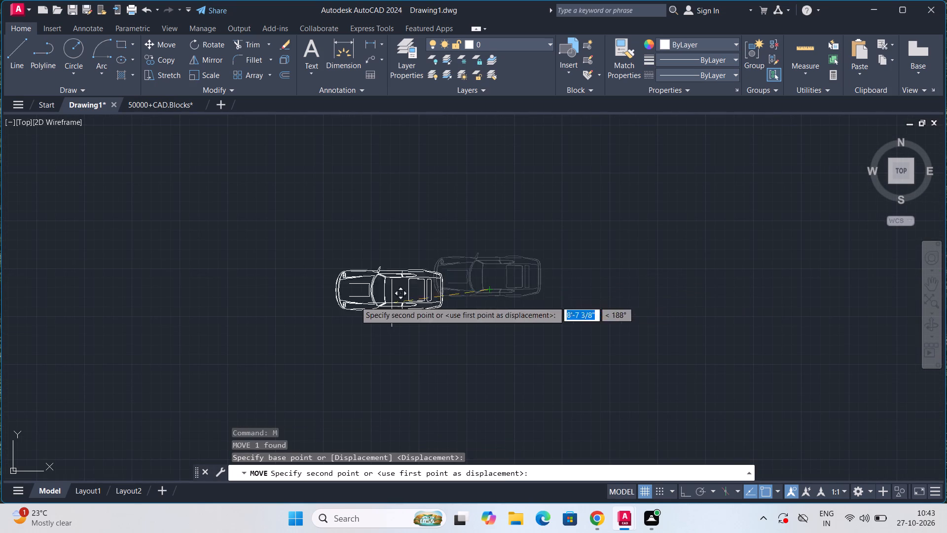
middle_drag(192, 300, 821, 323)
scroll(364, 333, down, 5)
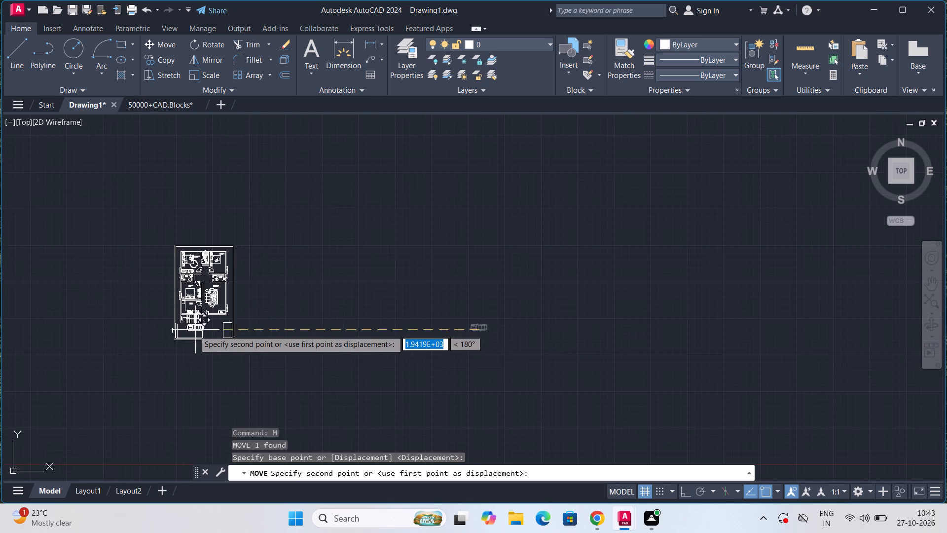
scroll(189, 340, up, 7)
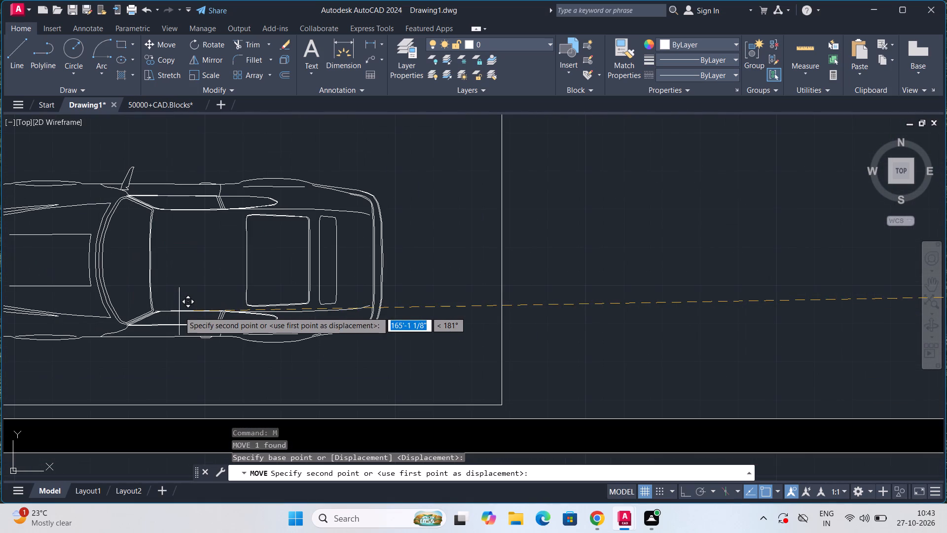
middle_drag(179, 310, 298, 332)
click(298, 332)
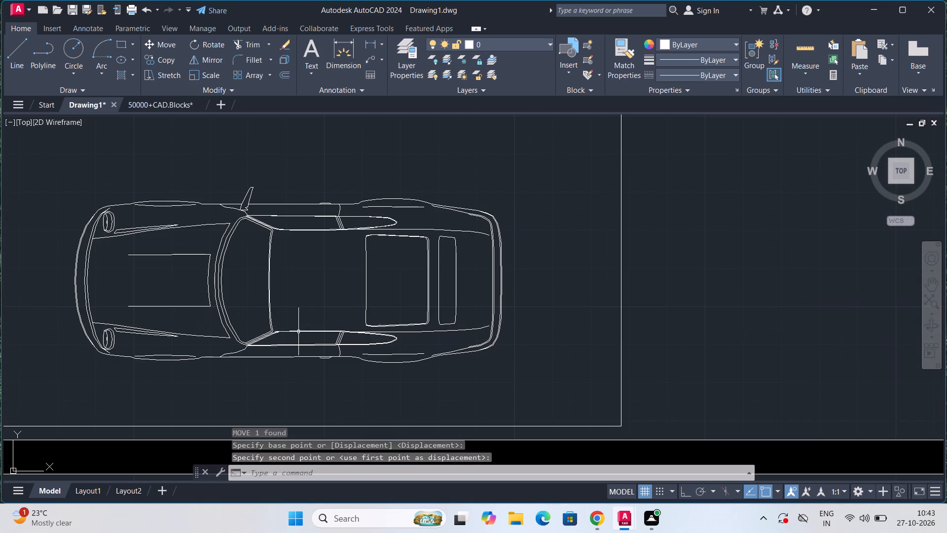
Rotate the car 180° about its front corner with Ortho on, so that its front faces east.
click(261, 338)
text(RO)
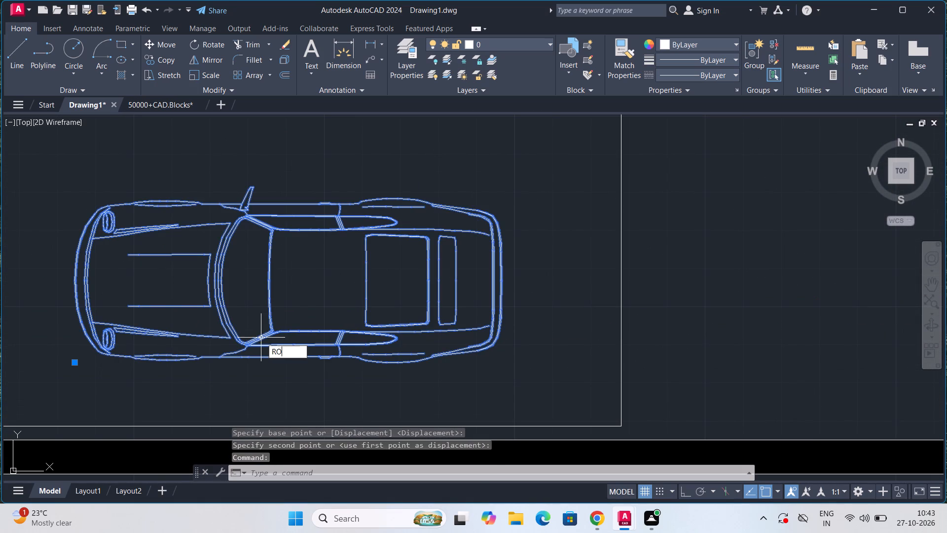
key(Return)
click(95, 351)
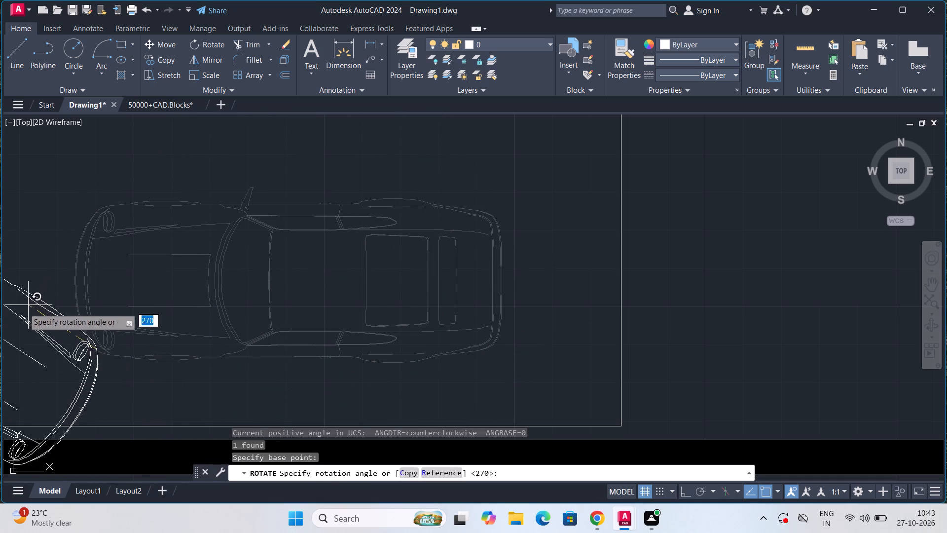
click(691, 494)
scroll(110, 247, down, 4)
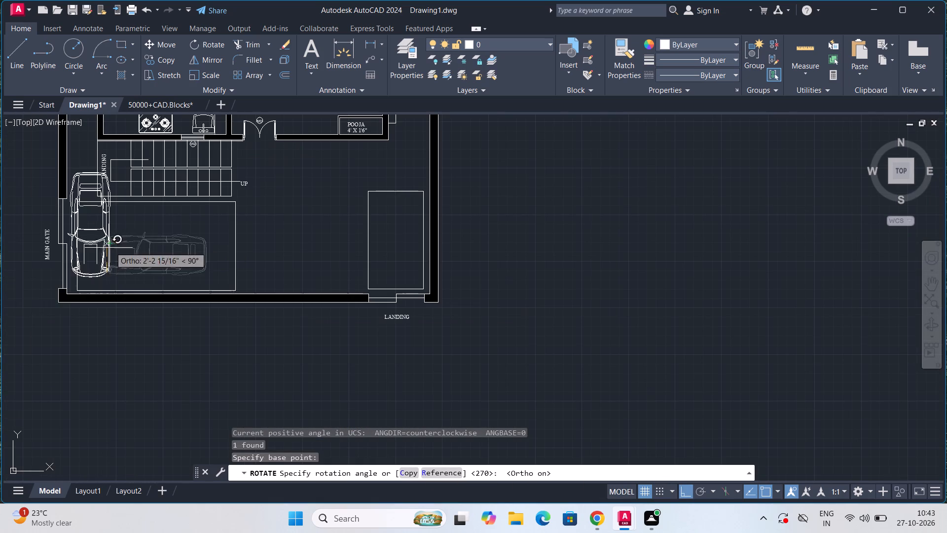
click(36, 270)
Move the rotated car back inside the parking rectangle by the main gate, with Ortho off.
click(36, 283)
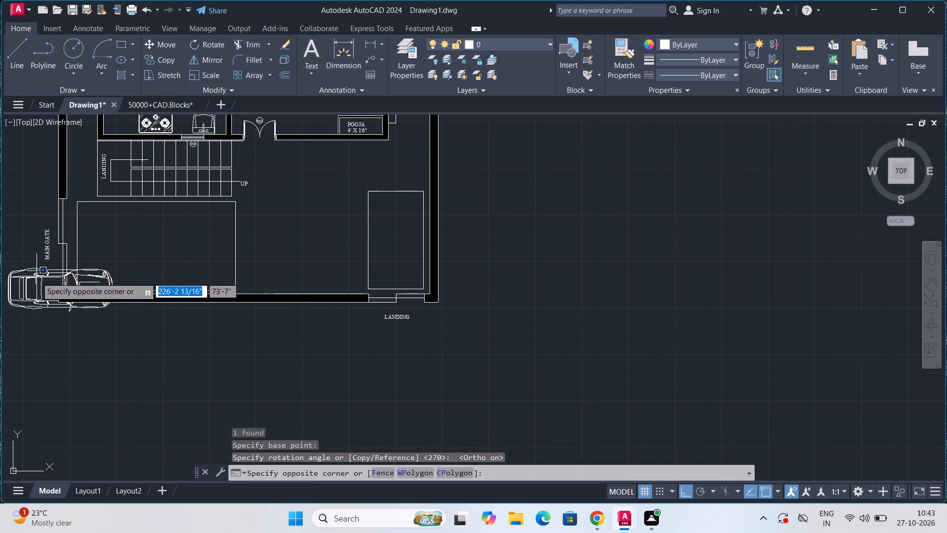
click(36, 277)
click(36, 277)
key(m)
key(Return)
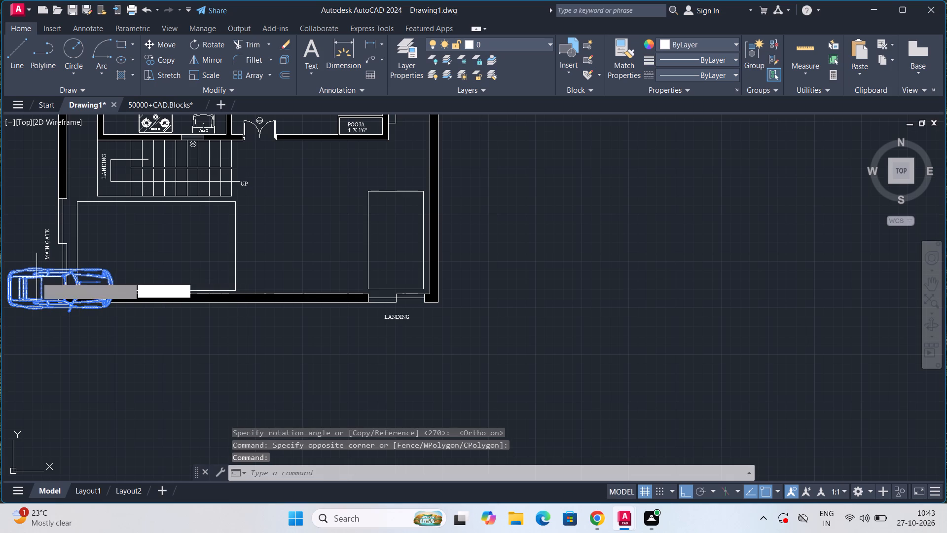
click(36, 277)
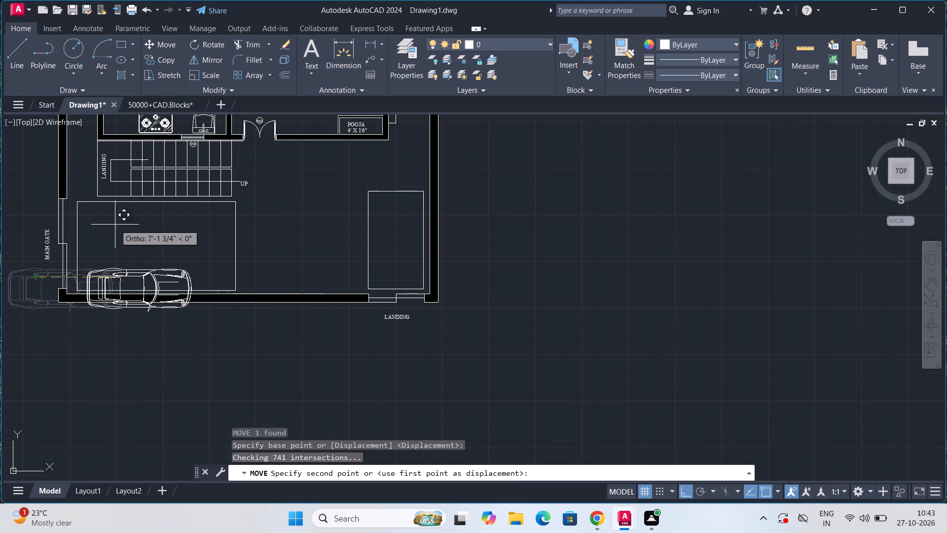
click(685, 489)
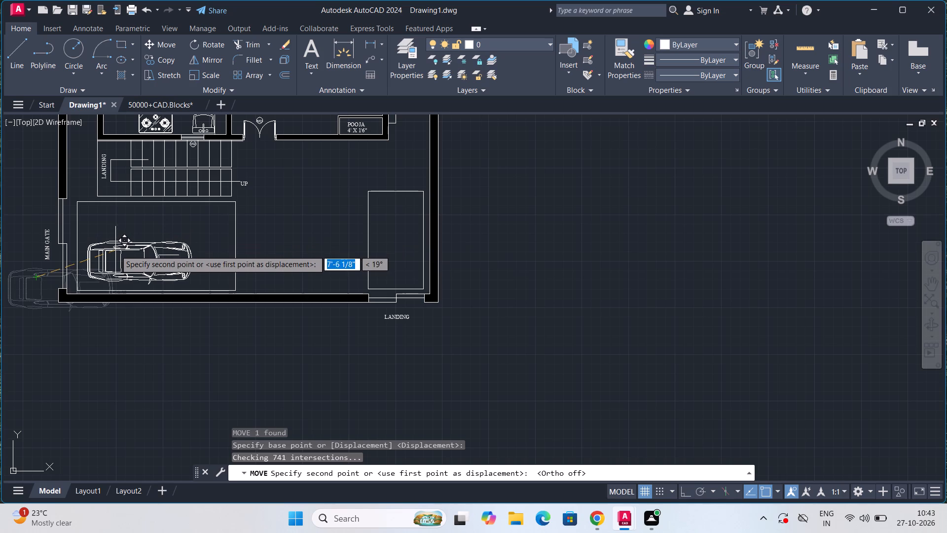
click(119, 252)
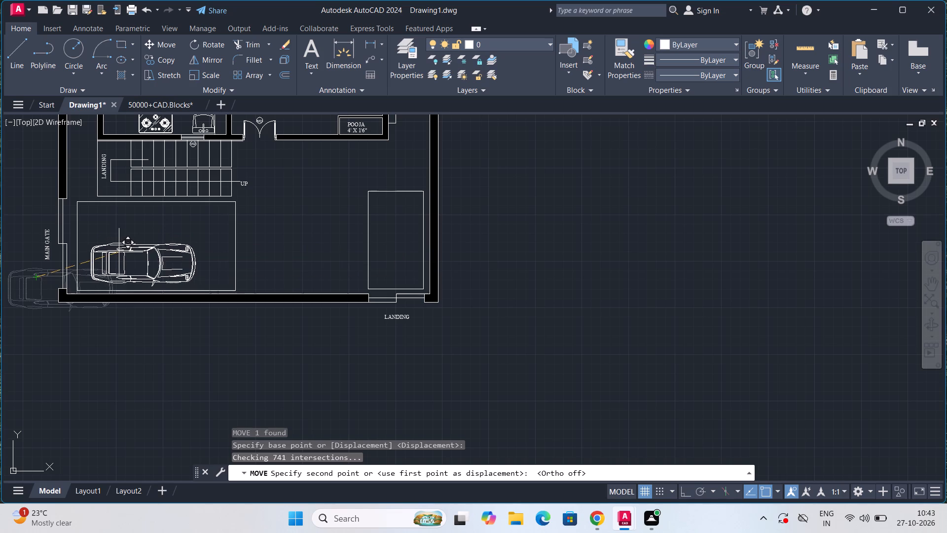
Scale the car up freehand from its southwest rear corner so that it nearly fills the parking rectangle's length.
click(109, 260)
text(SC)
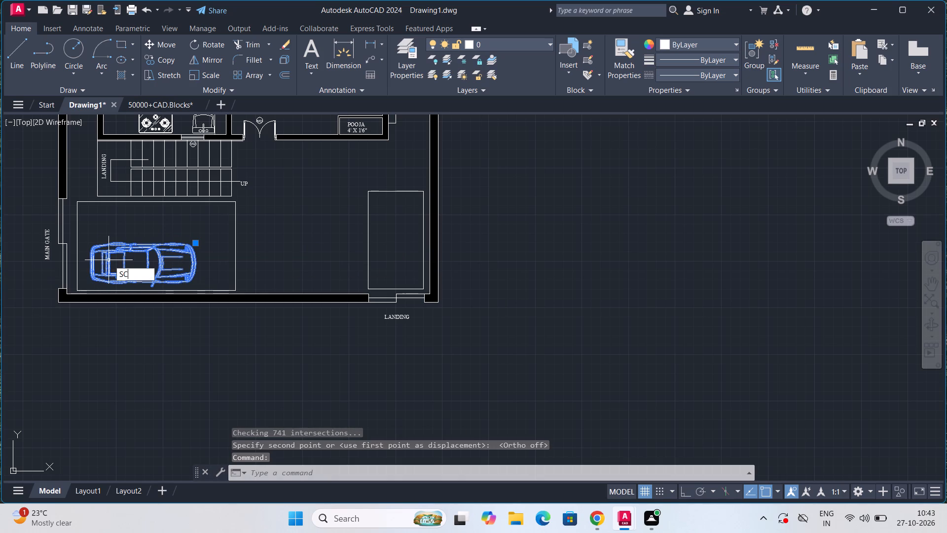
key(Return)
click(91, 283)
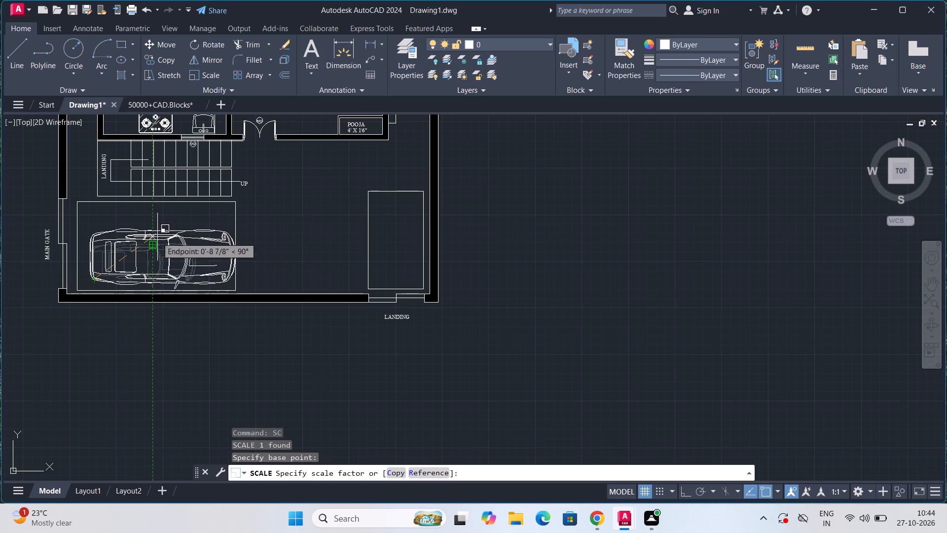
click(154, 239)
click(157, 239)
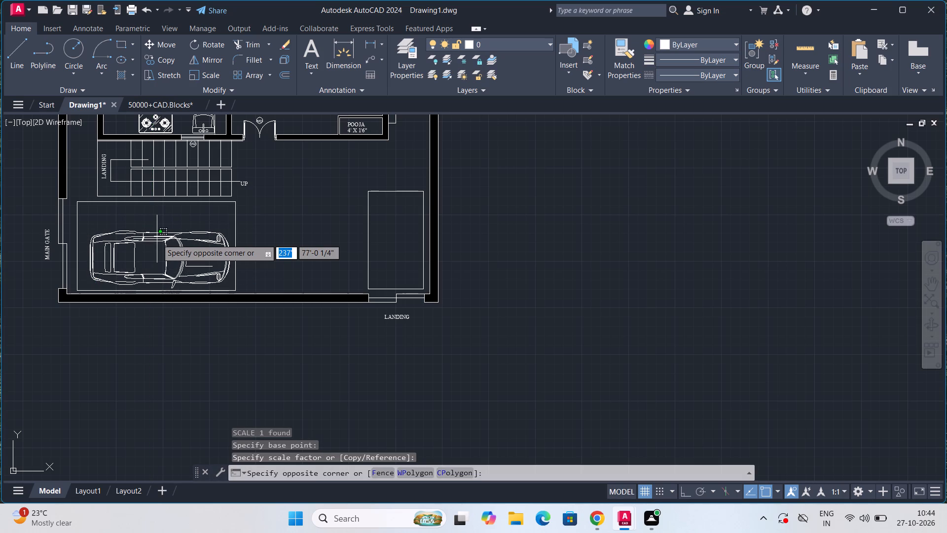
Move the car slightly northwest so that it sits centred in the parking rectangle beside the main gate.
click(157, 239)
click(155, 242)
key(m)
key(Return)
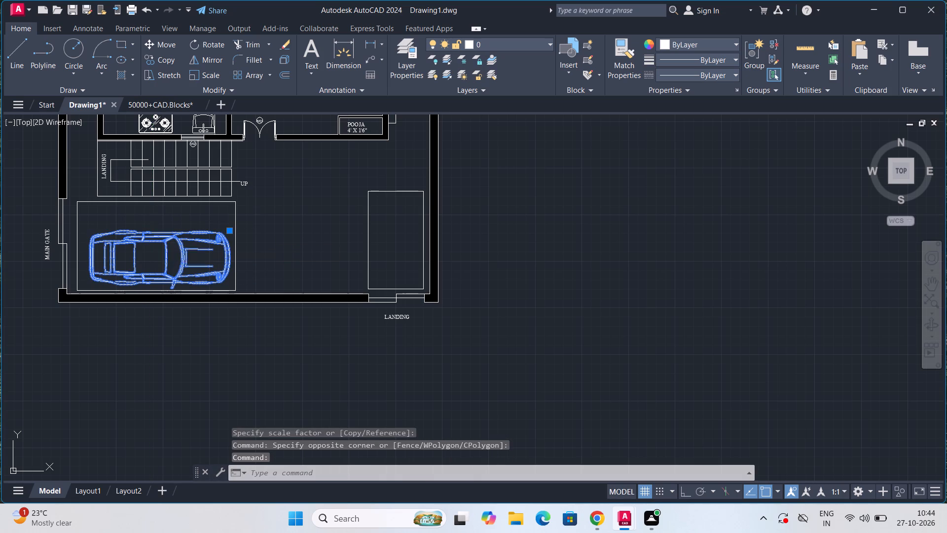
click(155, 242)
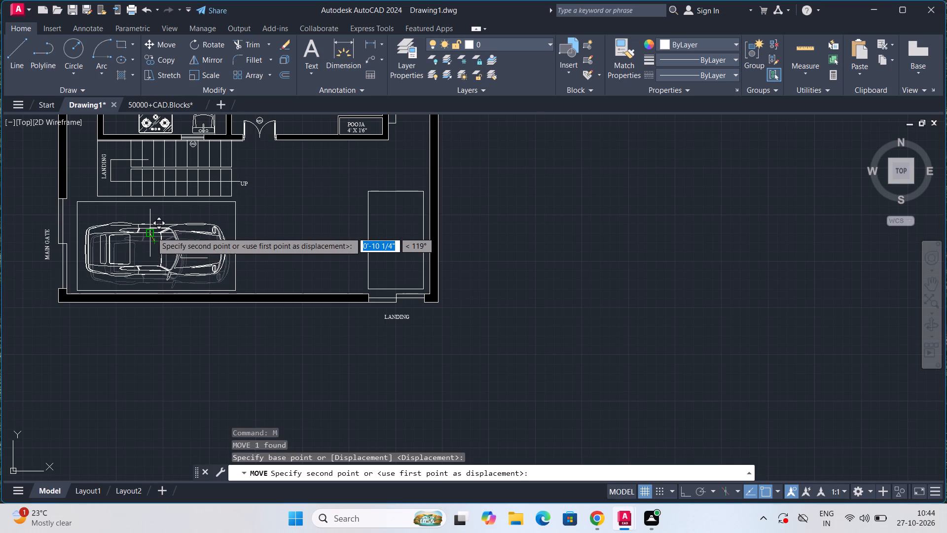
click(151, 232)
Examine the vehicle sheets in the 50000+CAD.Blocks drawing for a plan-view vehicle, through lorries, buses and concrete mixer lorries.
scroll(228, 251, down, 1)
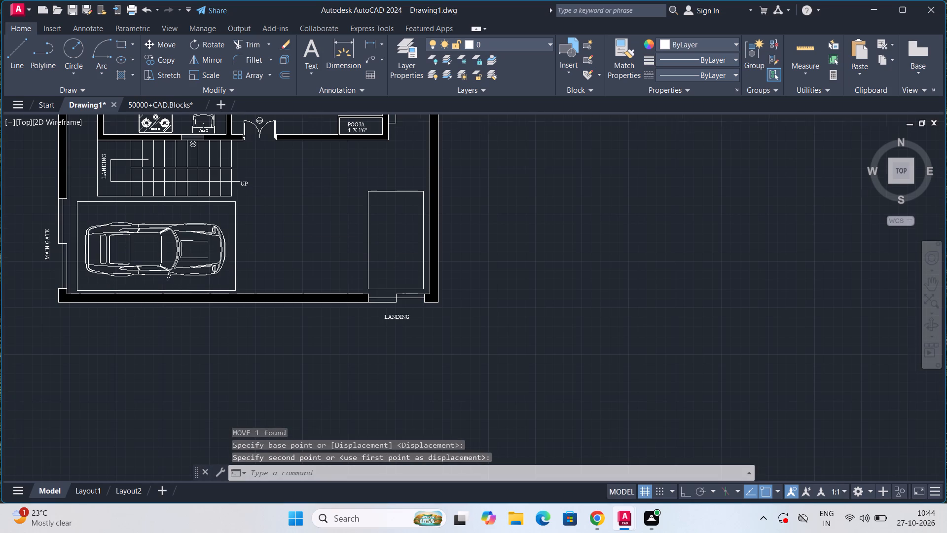
scroll(228, 251, down, 1)
click(142, 103)
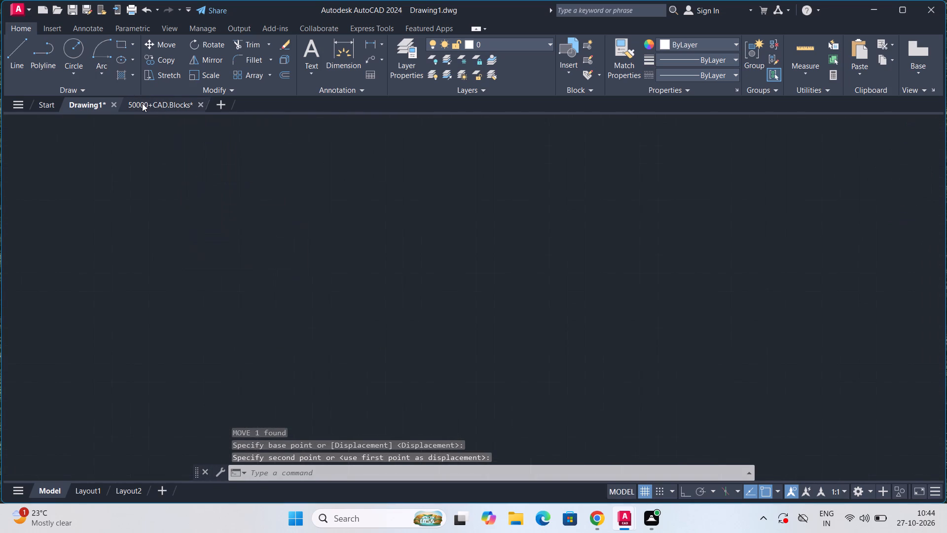
scroll(474, 233, down, 3)
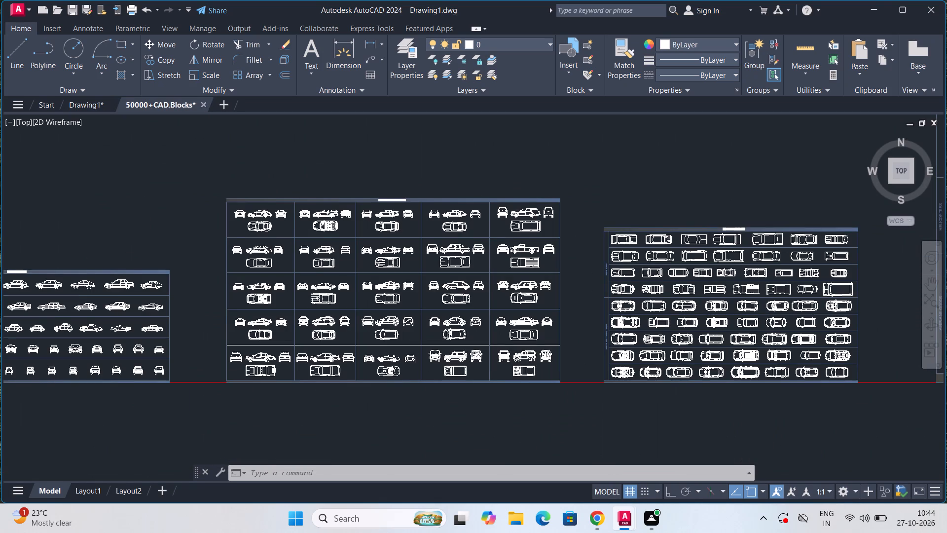
middle_drag(119, 235, 471, 198)
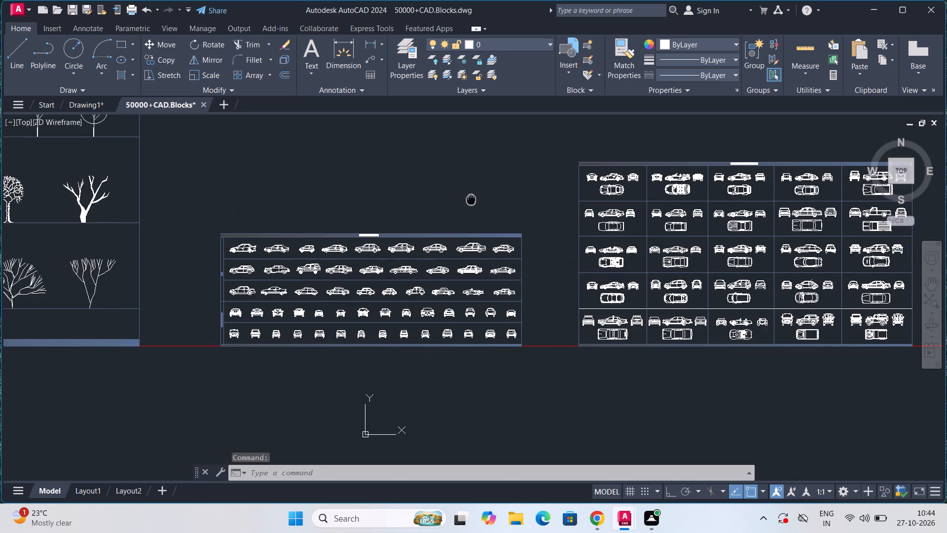
middle_drag(471, 198, 0, 239)
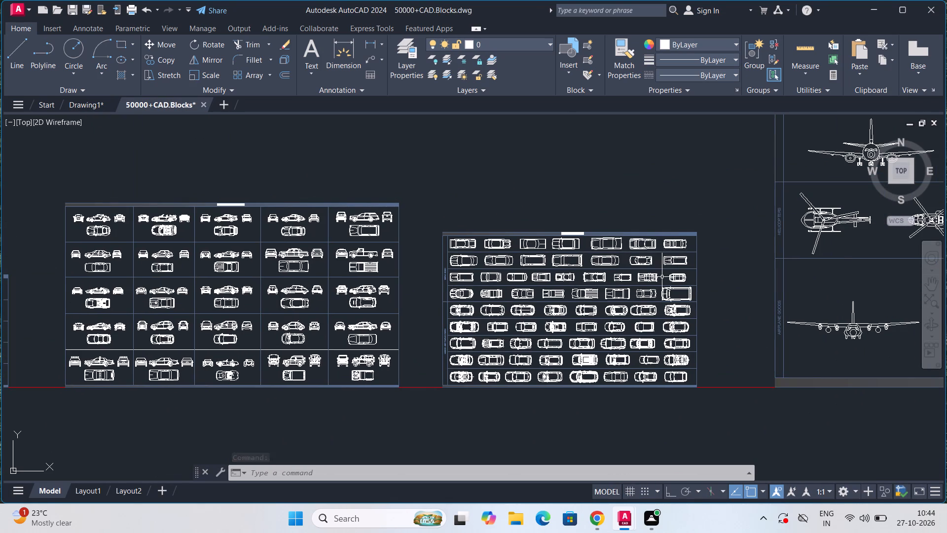
middle_drag(743, 240, 207, 345)
scroll(479, 299, down, 2)
middle_drag(630, 302, 170, 347)
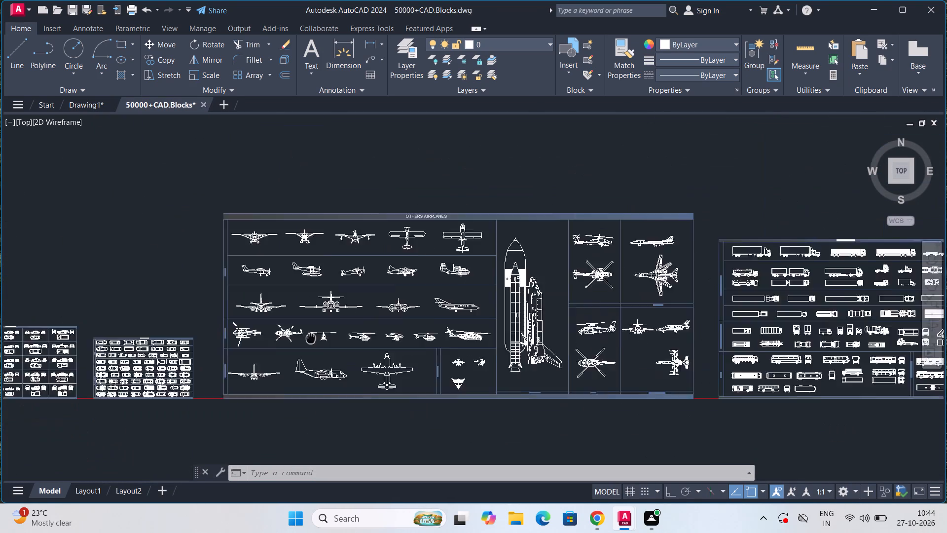
middle_drag(170, 347, 109, 351)
middle_drag(696, 312, 192, 316)
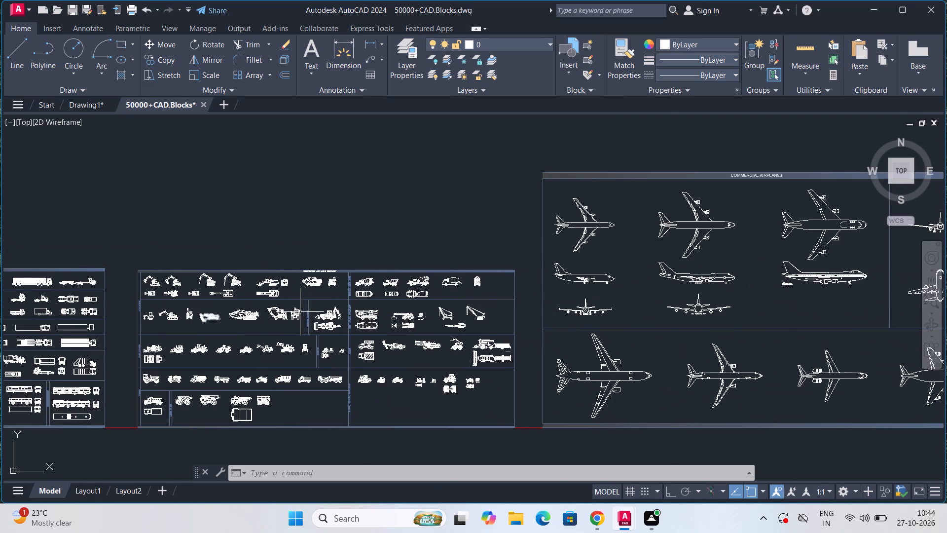
scroll(325, 320, up, 1)
middle_drag(301, 356, 418, 260)
scroll(384, 268, up, 2)
scroll(384, 268, down, 4)
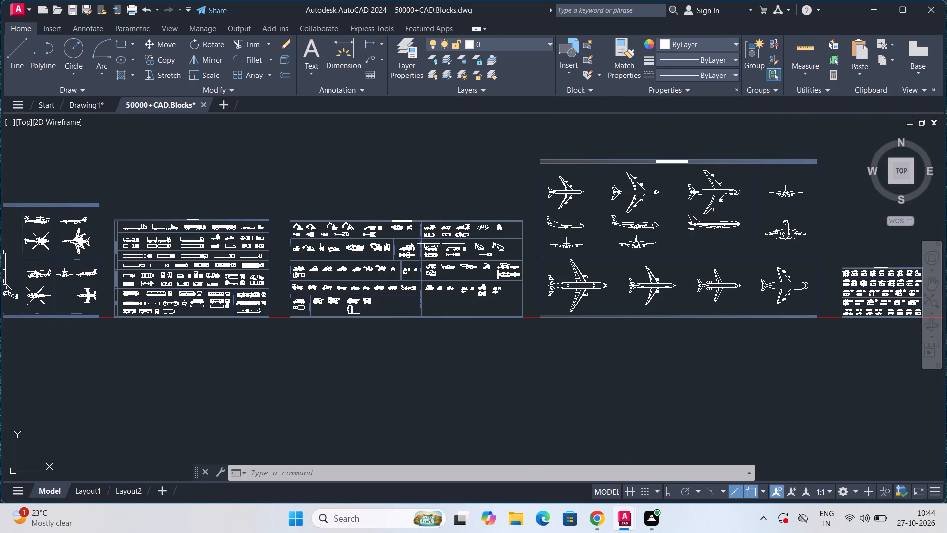
scroll(198, 276, up, 4)
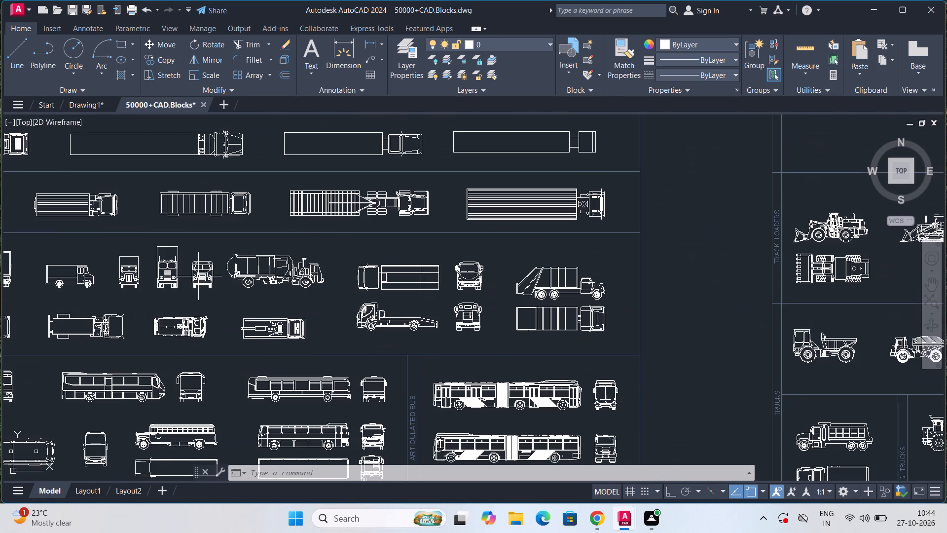
middle_drag(219, 311, 242, 242)
scroll(242, 242, down, 2)
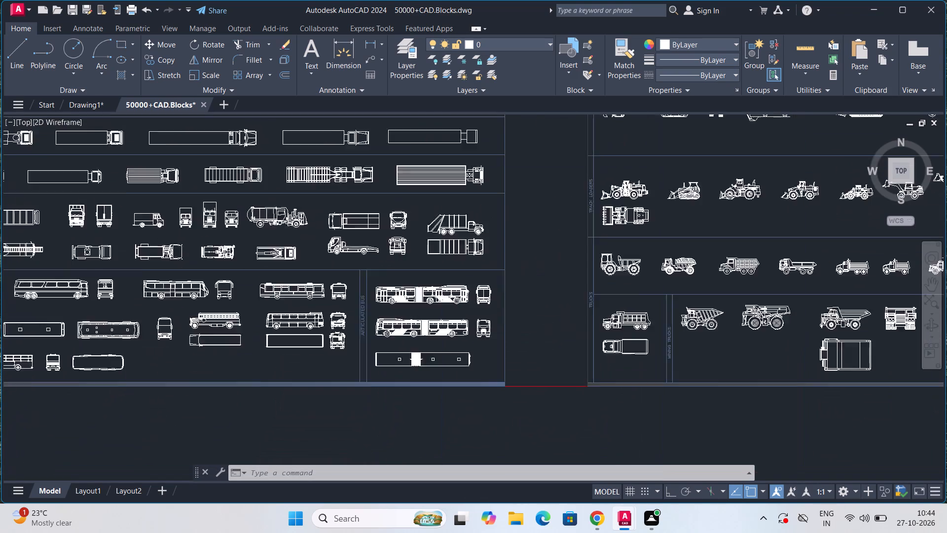
middle_drag(202, 260, 257, 332)
scroll(199, 310, up, 1)
middle_drag(193, 255, 182, 289)
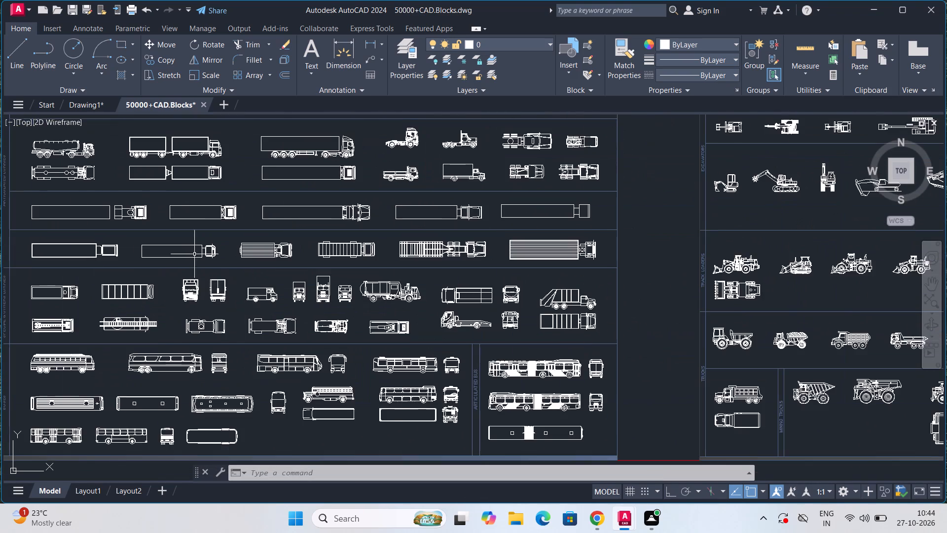
middle_drag(182, 289, 176, 343)
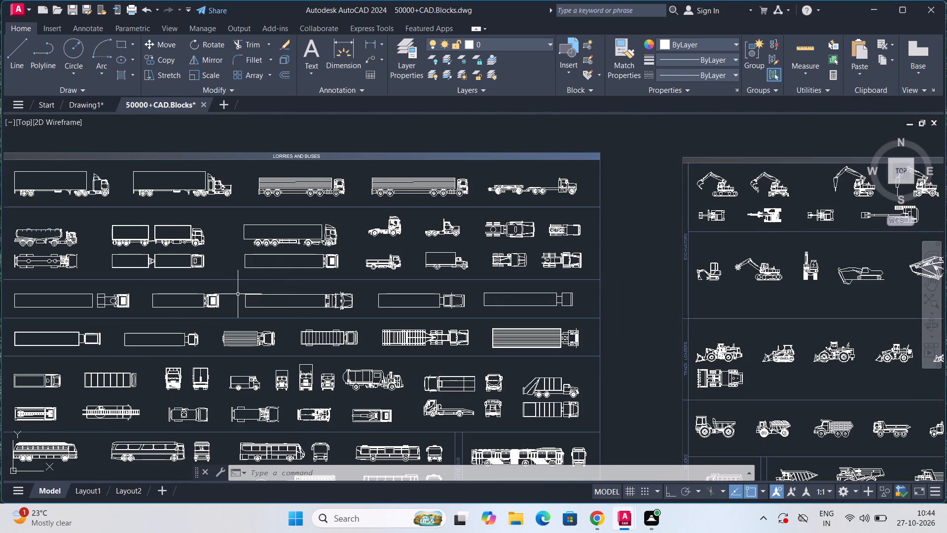
middle_drag(587, 261, 546, 256)
scroll(546, 256, up, 3)
middle_drag(516, 227, 508, 269)
scroll(508, 269, down, 5)
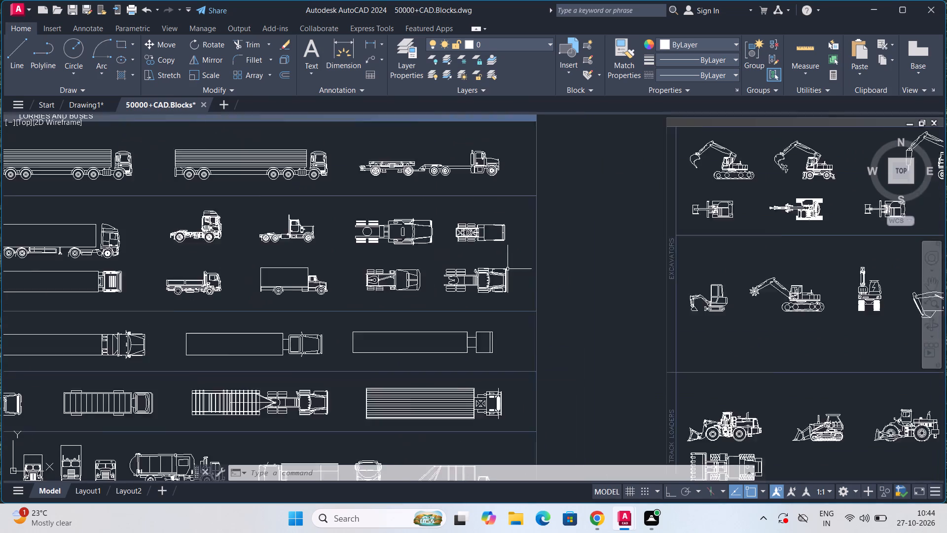
middle_drag(663, 266, 170, 233)
scroll(488, 230, up, 3)
middle_drag(487, 235, 467, 285)
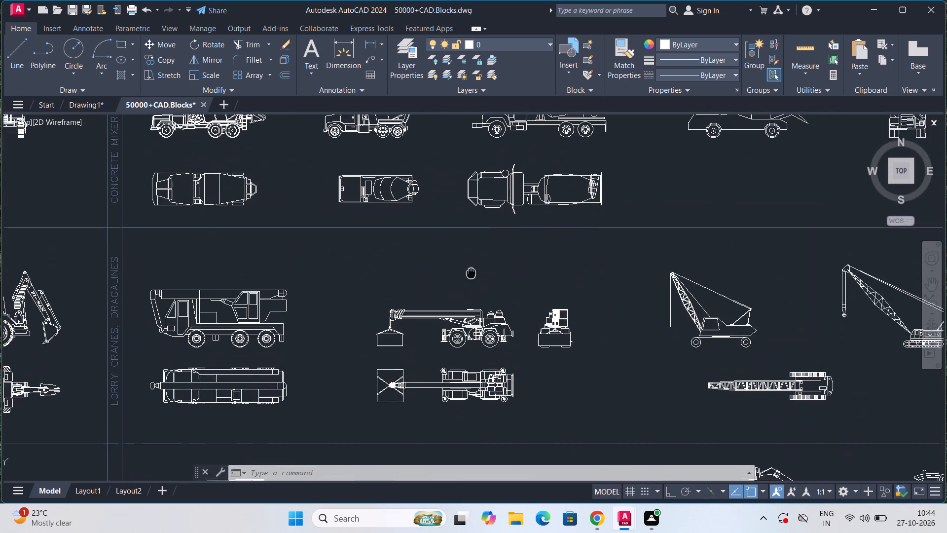
middle_drag(467, 285, 460, 311)
Copy the first plan-view concrete mixer lorry from the block library and paste it into Drawing1 in the empty area east of the house plan.
click(210, 250)
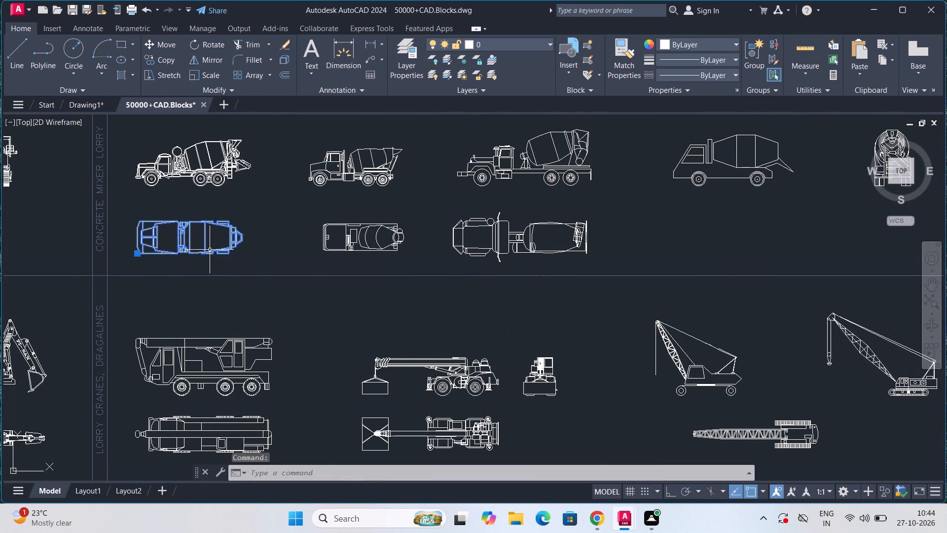
right_click(210, 250)
click(232, 245)
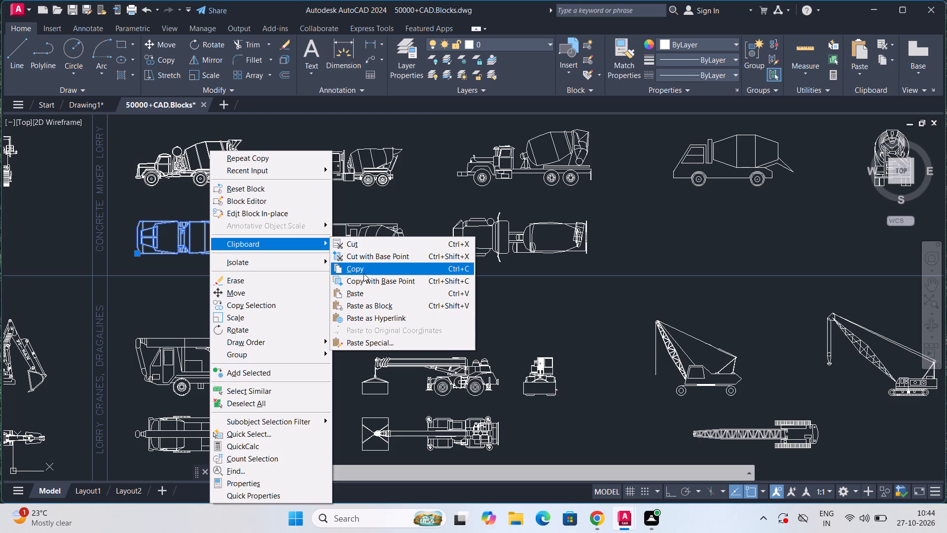
click(364, 273)
click(80, 108)
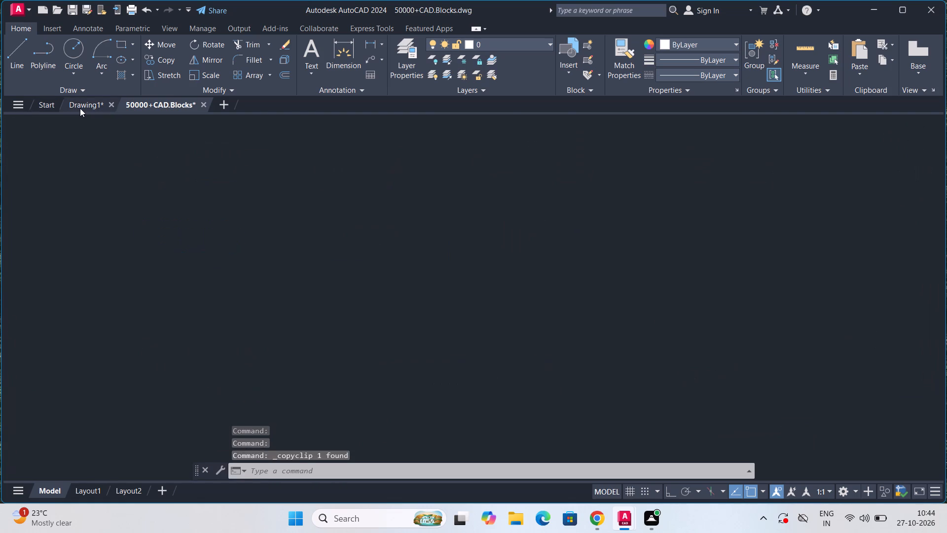
scroll(178, 240, down, 3)
right_click(375, 259)
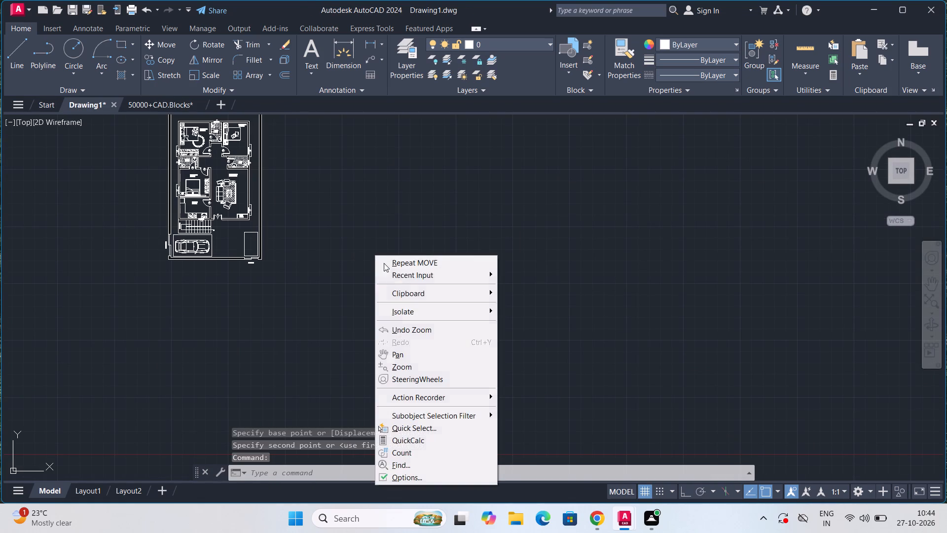
click(408, 297)
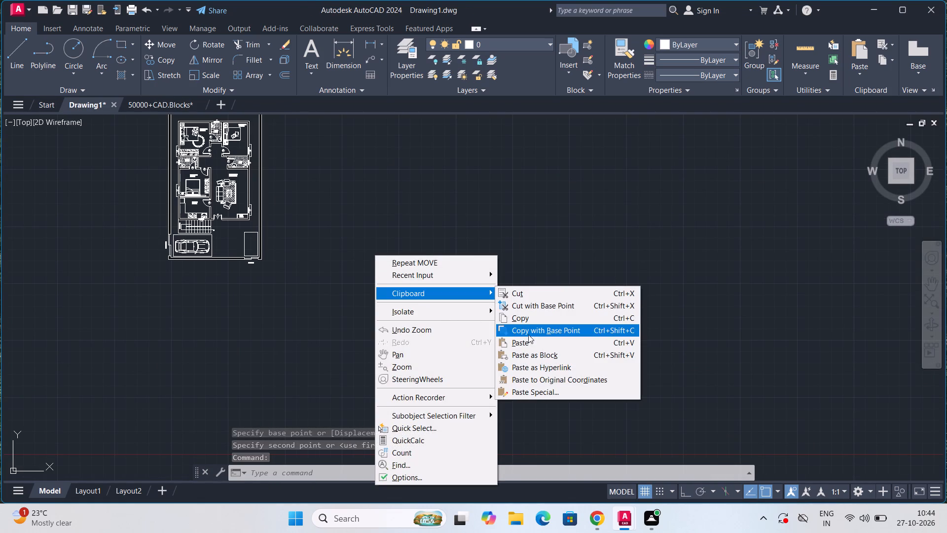
click(529, 341)
click(491, 317)
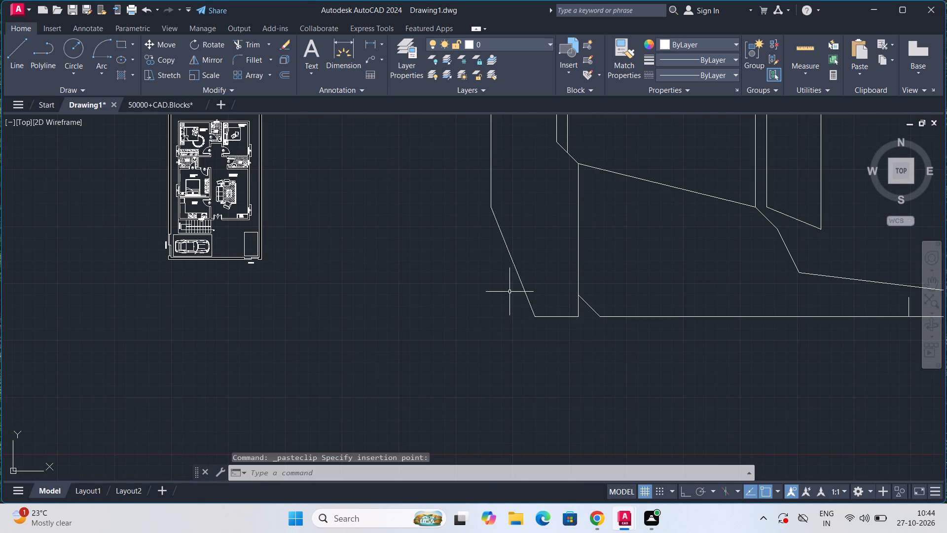
Scale the pasted mixer lorry down freehand to roughly the size of the parked car.
click(516, 271)
text(SC)
key(Return)
click(516, 271)
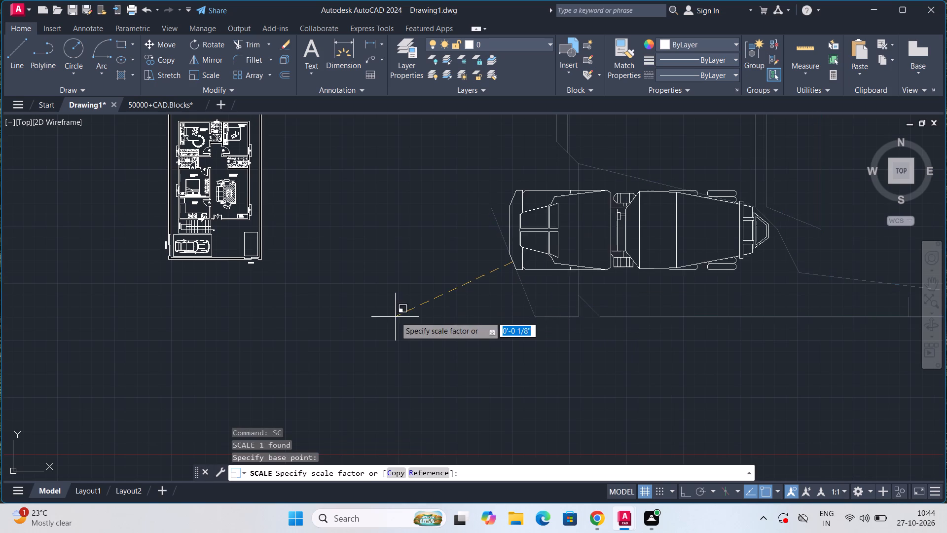
click(503, 275)
Move the reduced mixer lorry over the empty rectangle by the south landing gate.
click(526, 264)
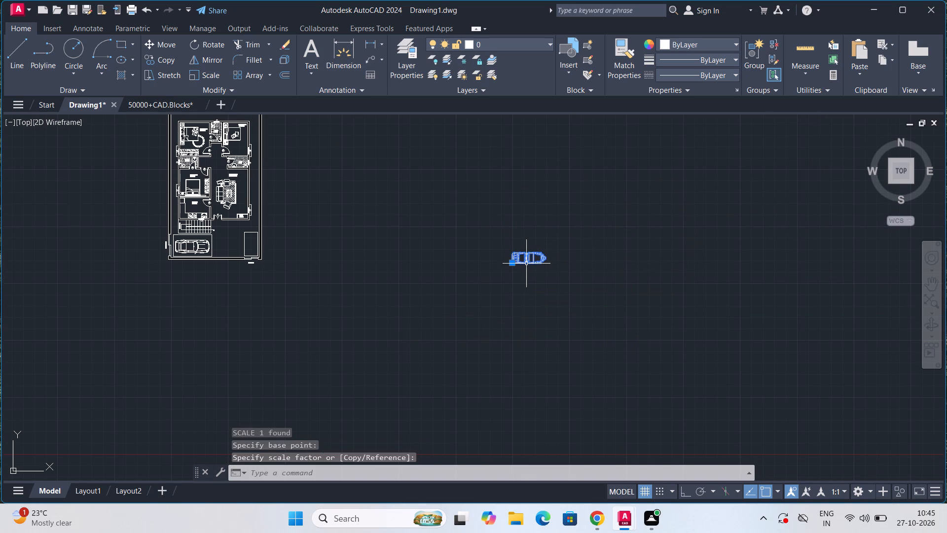
key(m)
key(Return)
click(526, 264)
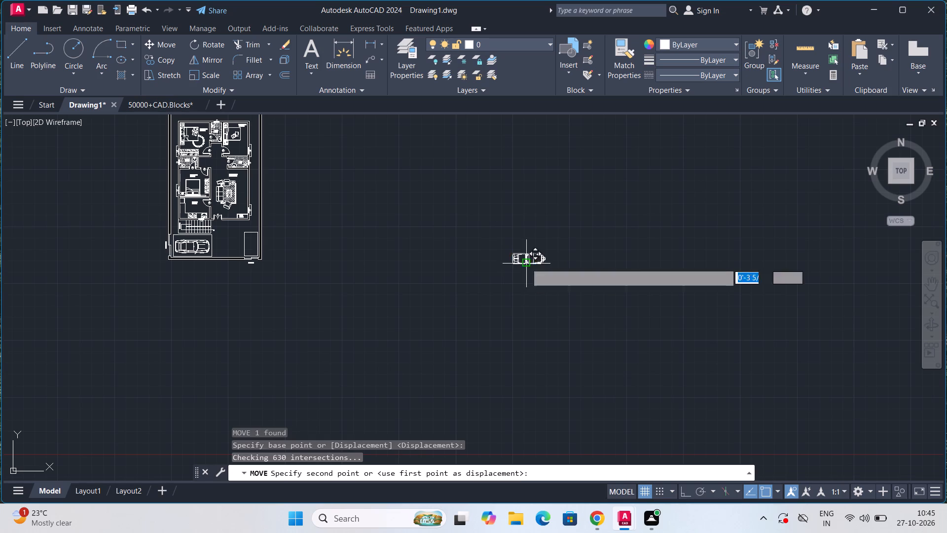
scroll(226, 272, up, 4)
middle_drag(264, 258, 241, 424)
click(342, 296)
Rotate the mixer lorry 90° counterclockwise about its southwest corner so that it stands north–south.
click(343, 289)
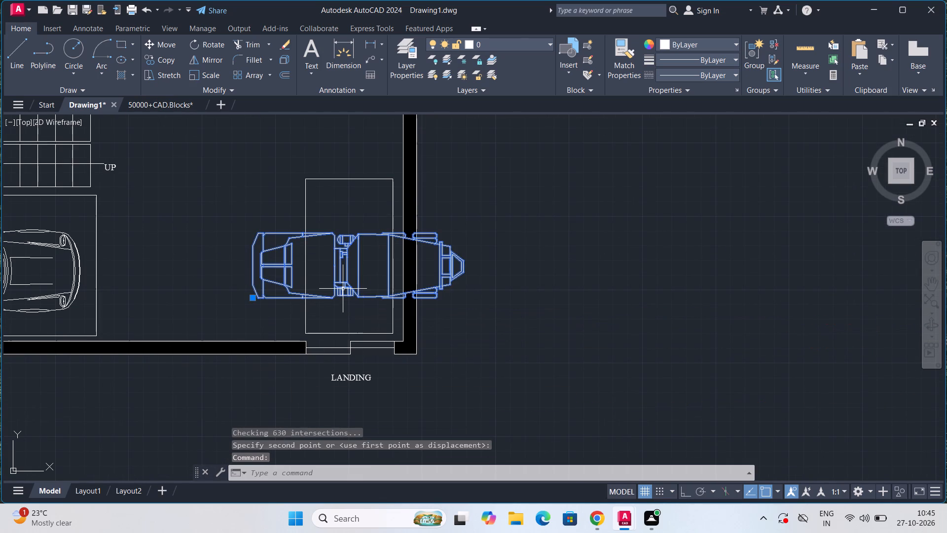
text(RO)
key(Return)
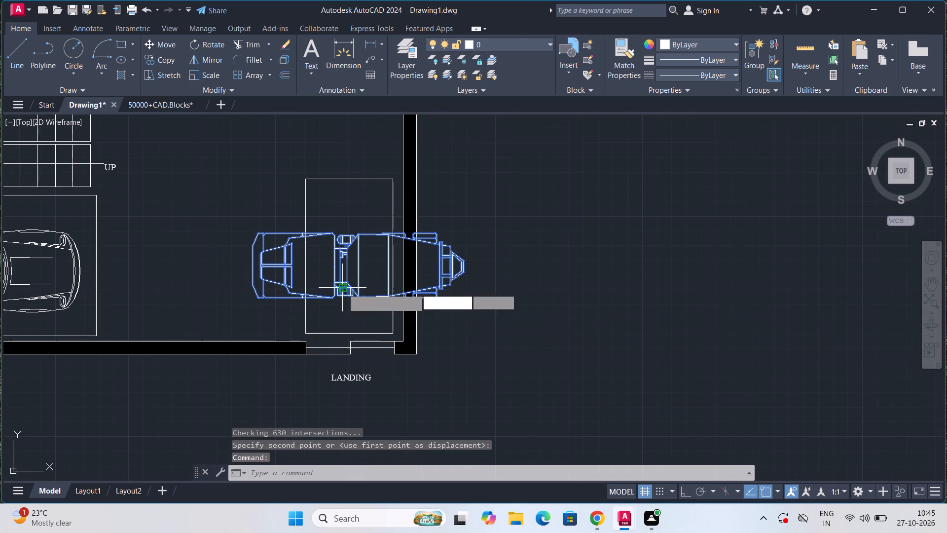
click(263, 301)
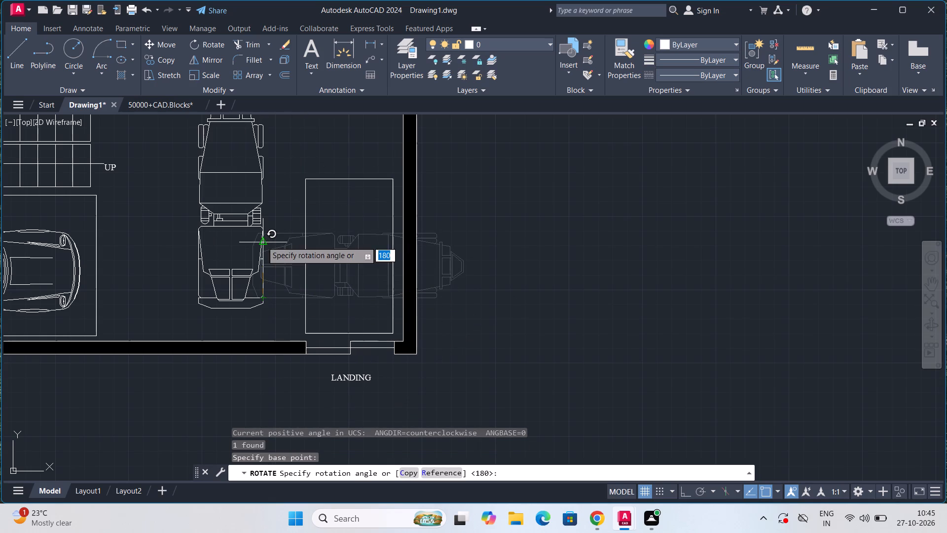
click(262, 240)
Move the upright mixer lorry into the rectangle by the landing gate, with its south end just inside the rectangle's south edge.
click(239, 273)
click(240, 269)
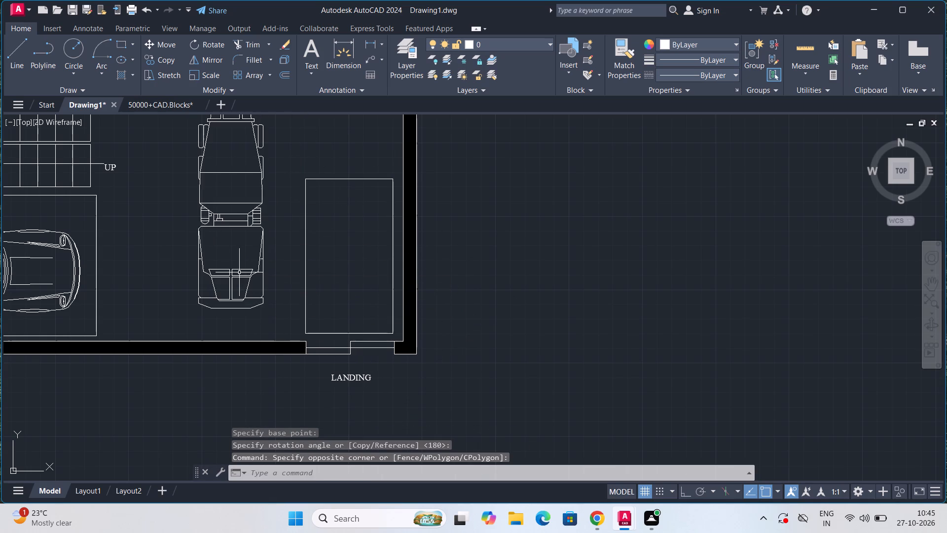
click(239, 272)
click(237, 277)
key(m)
key(Return)
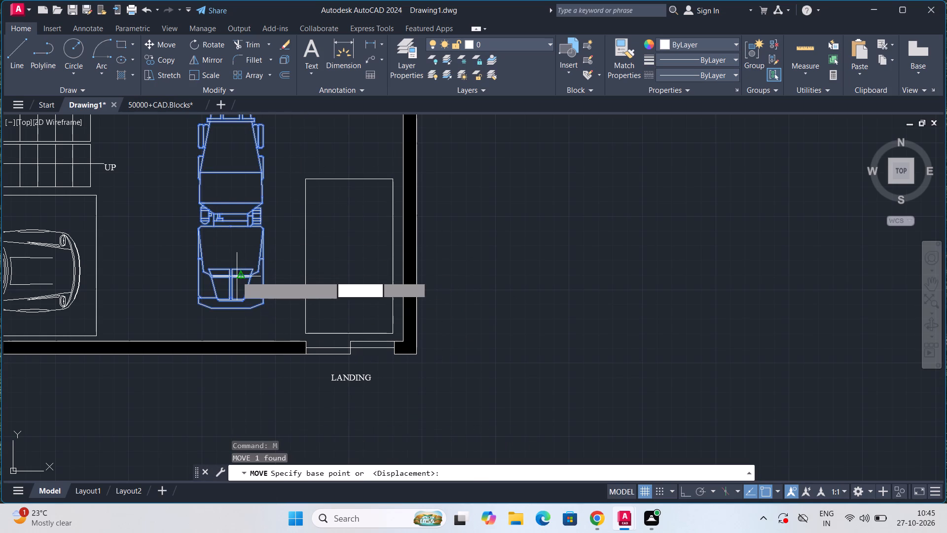
click(255, 313)
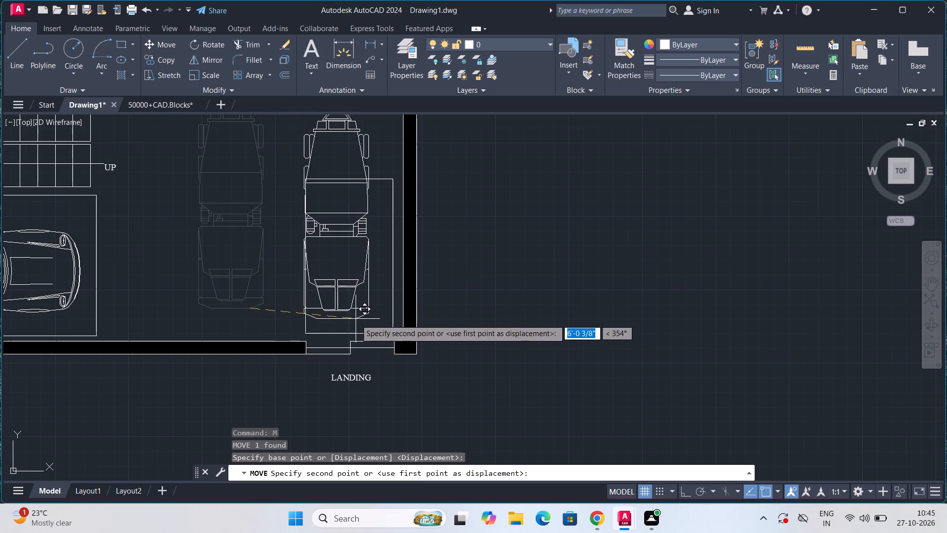
click(367, 326)
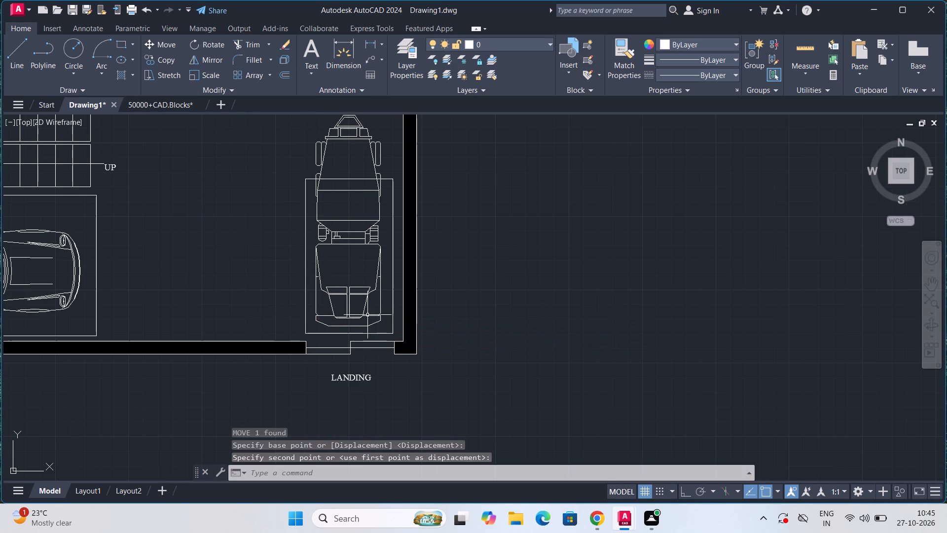
Scale the mixer lorry down freehand from a point near its north end so that it is shorter than the rectangle.
click(363, 308)
text(SC)
key(Return)
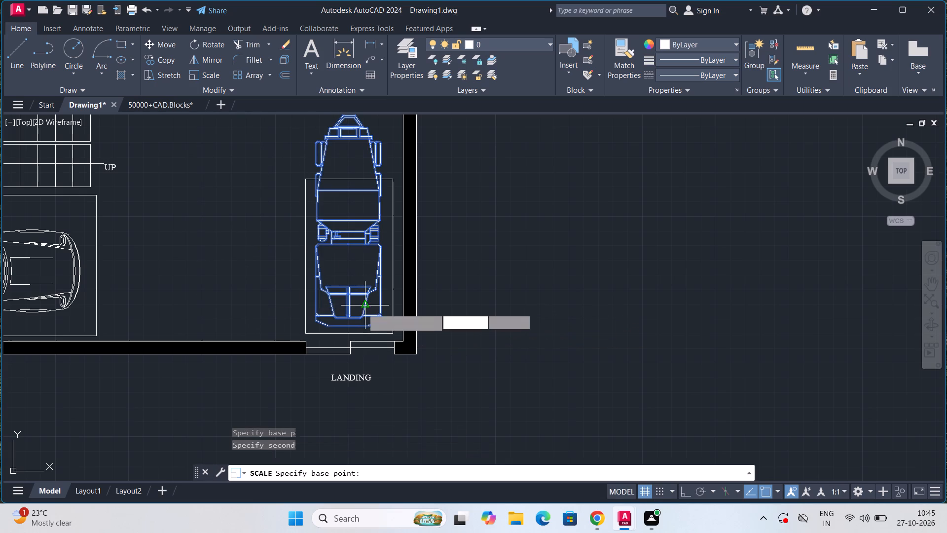
click(323, 141)
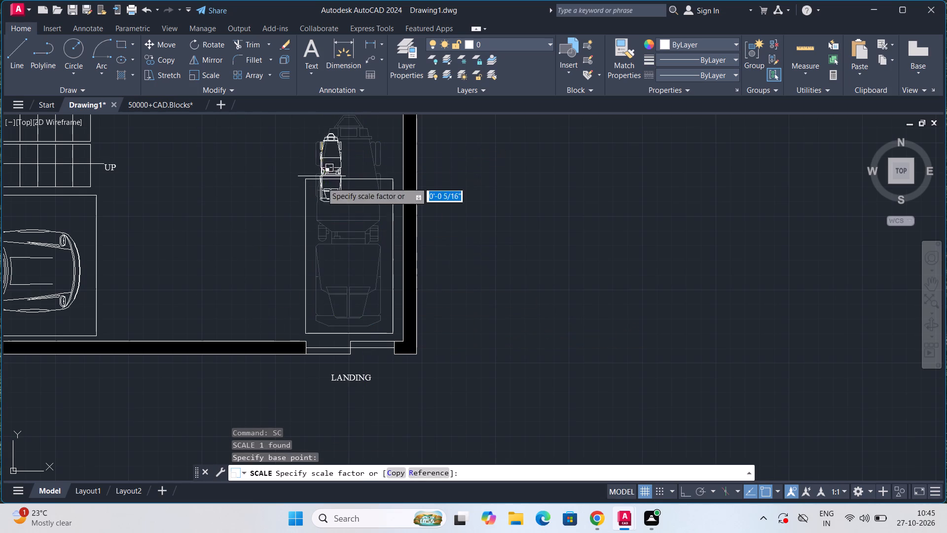
click(334, 208)
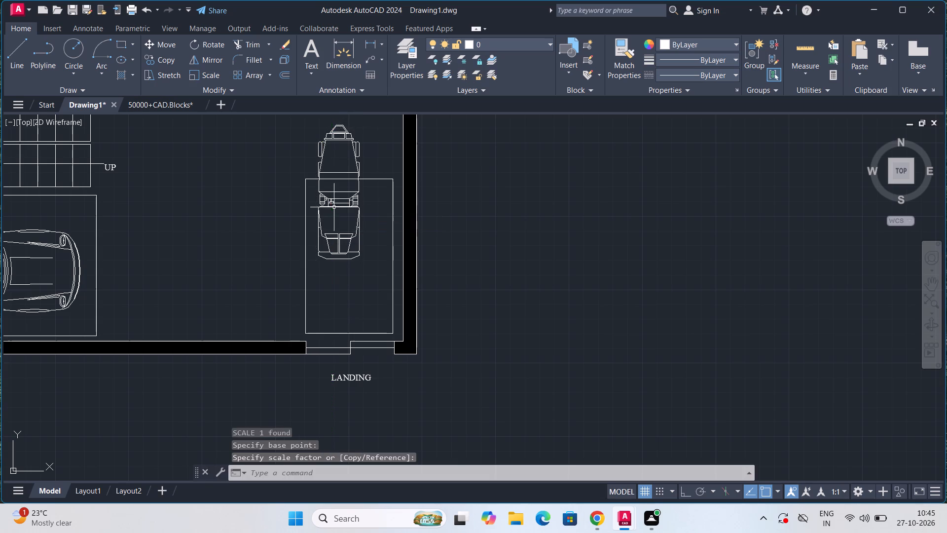
Move the mixer lorry south so that it lies entirely inside the rectangle by the landing gate.
click(336, 203)
key(m)
key(Return)
click(336, 203)
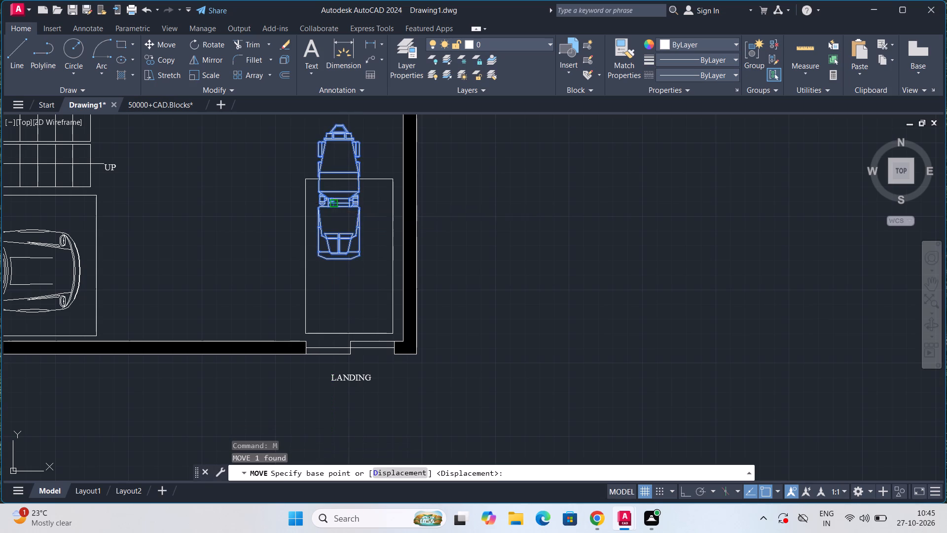
click(346, 263)
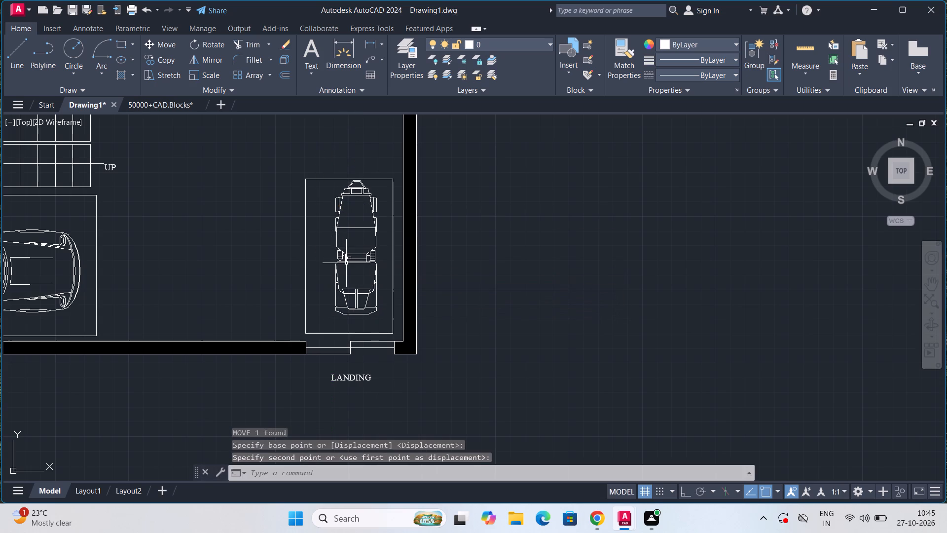
Scale the mixer lorry up slightly freehand from a point near its northeast corner, keeping it within the rectangle.
click(346, 300)
text(SC)
key(Return)
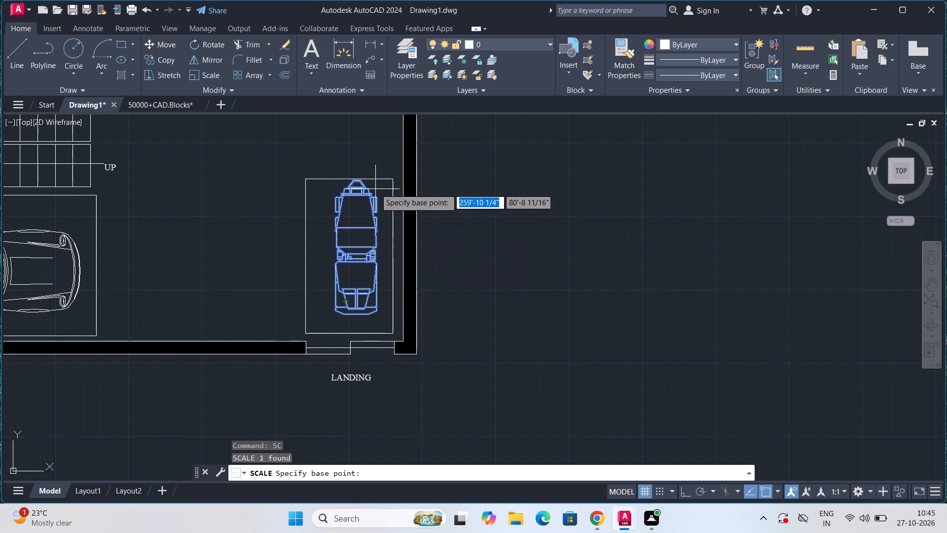
click(375, 189)
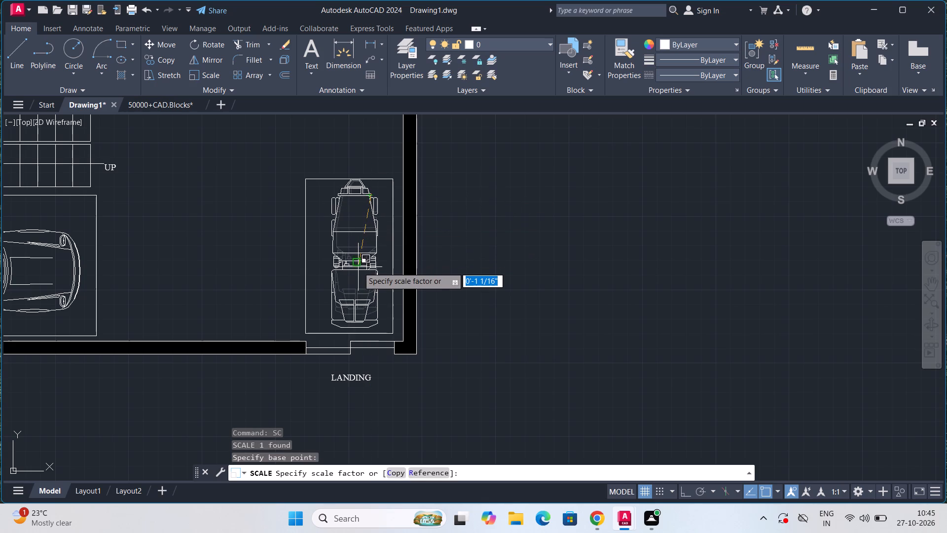
click(358, 267)
Move the mixer lorry slightly west and south so that it sits centred in its parking rectangle.
click(359, 259)
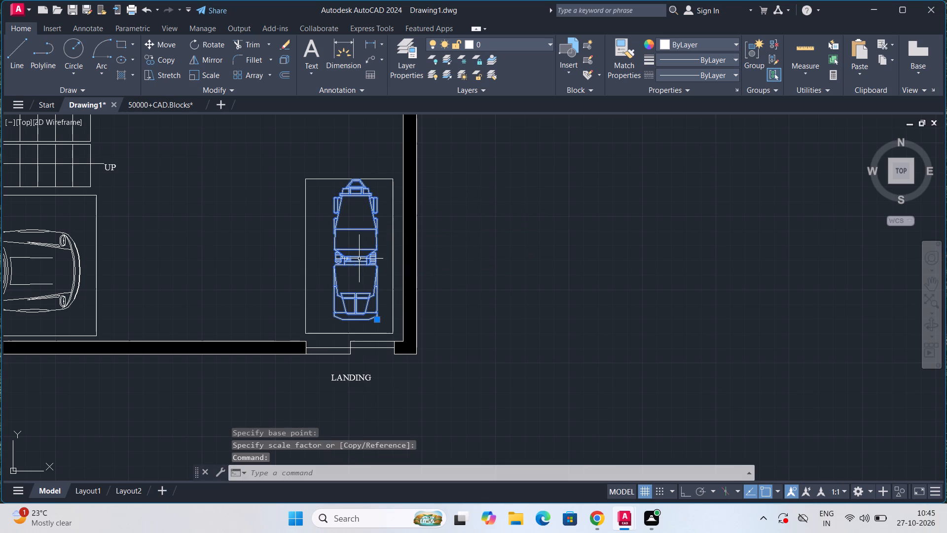
click(359, 259)
key(m)
key(Return)
click(359, 260)
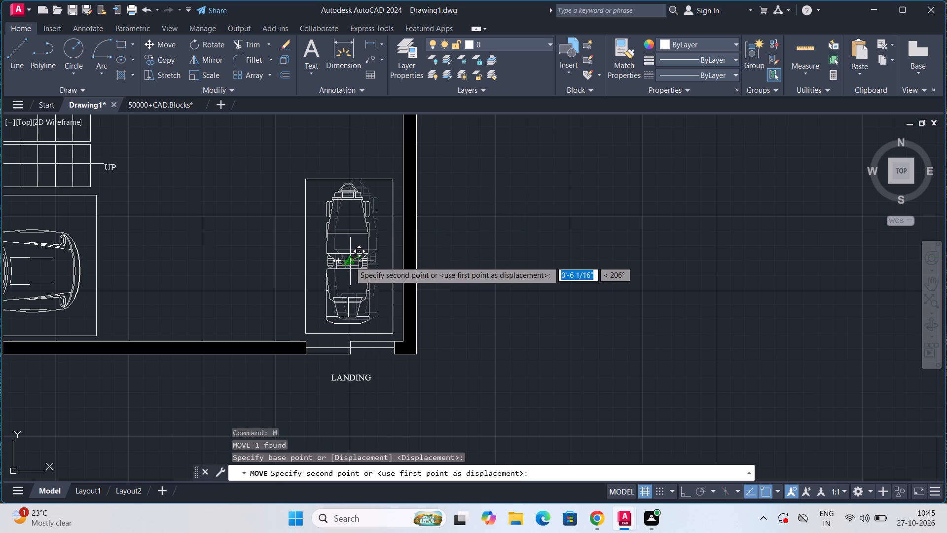
click(350, 263)
Look over the floor plan from the parking area up through the rooms to check the placed vehicles and furnishings.
scroll(362, 330, down, 3)
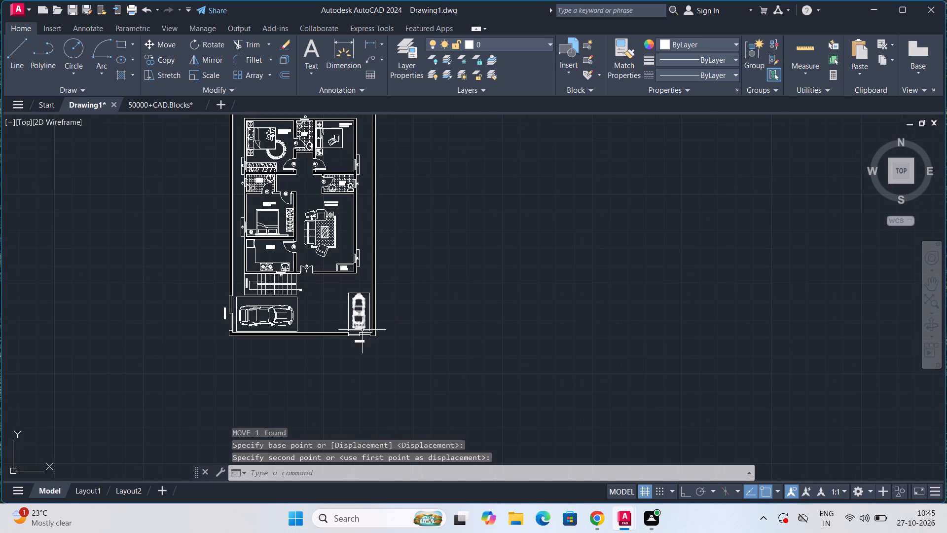
scroll(362, 329, down, 1)
scroll(362, 329, up, 3)
middle_drag(286, 273, 304, 350)
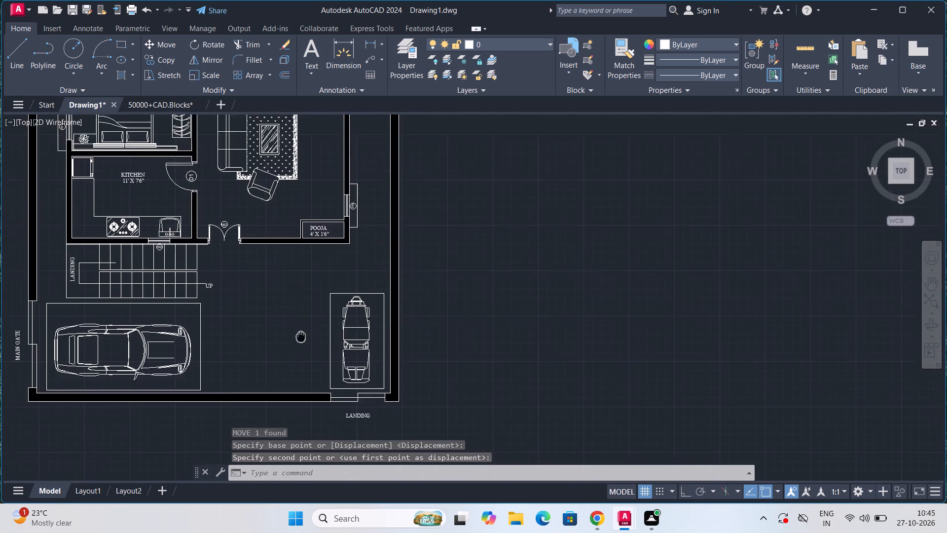
middle_drag(304, 350, 314, 383)
scroll(314, 381, down, 3)
scroll(314, 376, up, 3)
middle_drag(314, 376, 304, 417)
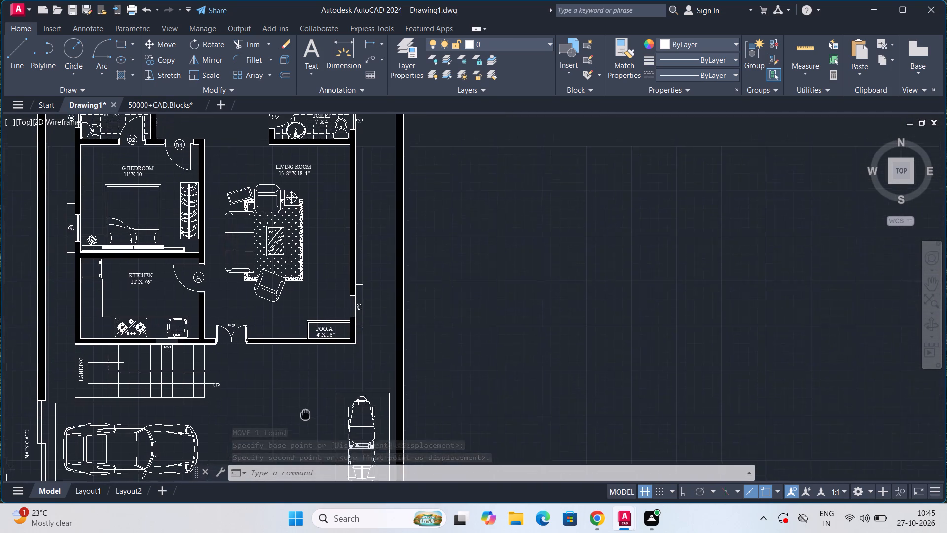
middle_drag(304, 417, 276, 465)
scroll(277, 462, down, 1)
scroll(383, 319, down, 1)
middle_drag(369, 333, 398, 222)
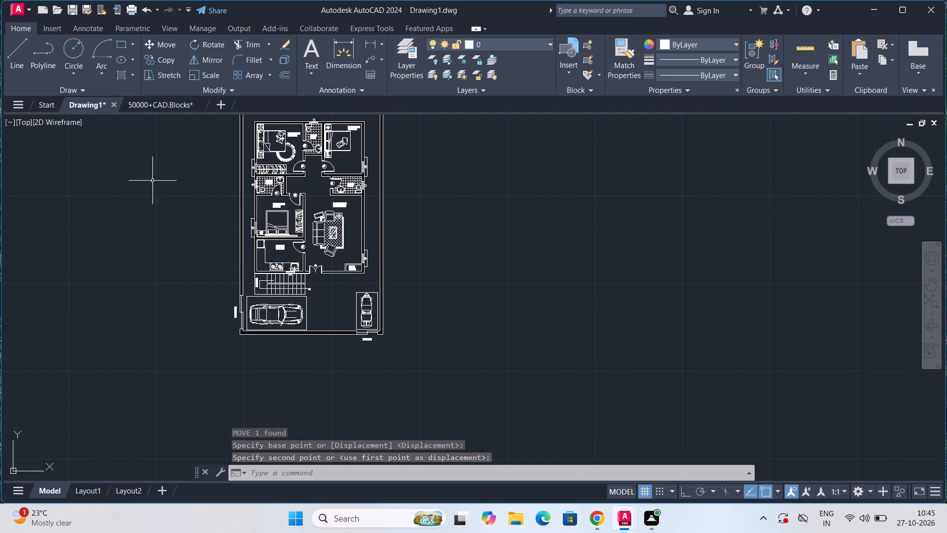
Copy the KITCHEN label to the empty area below the south boundary wall, beneath the parked car.
scroll(292, 310, up, 3)
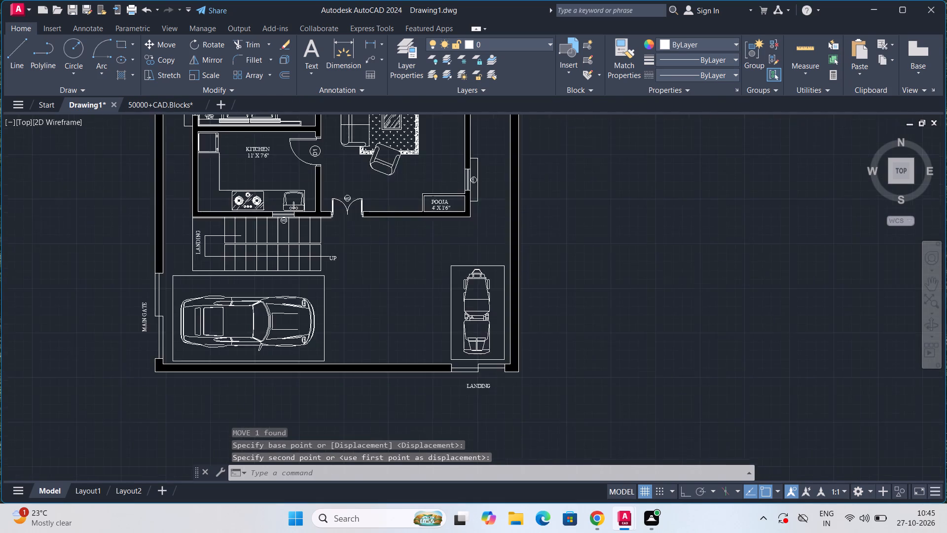
middle_drag(291, 295, 330, 466)
click(275, 228)
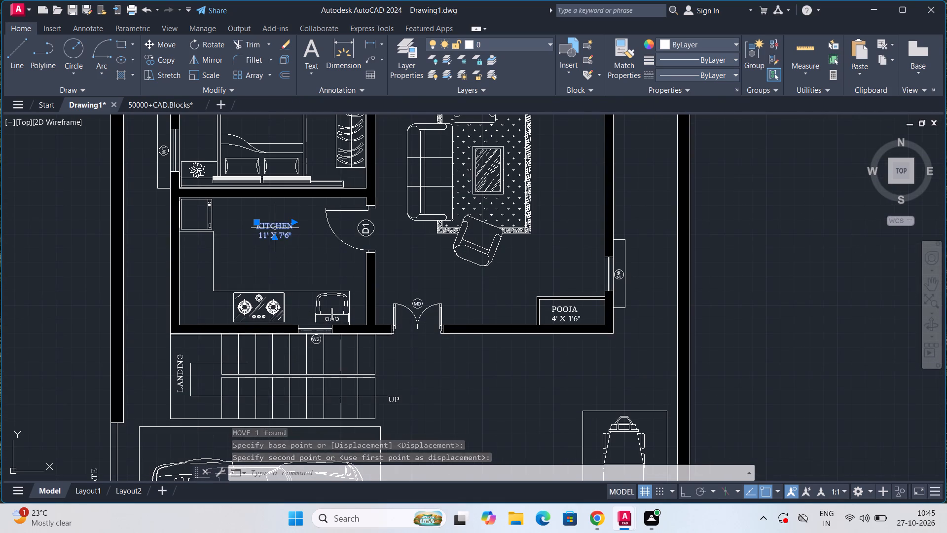
right_click(275, 228)
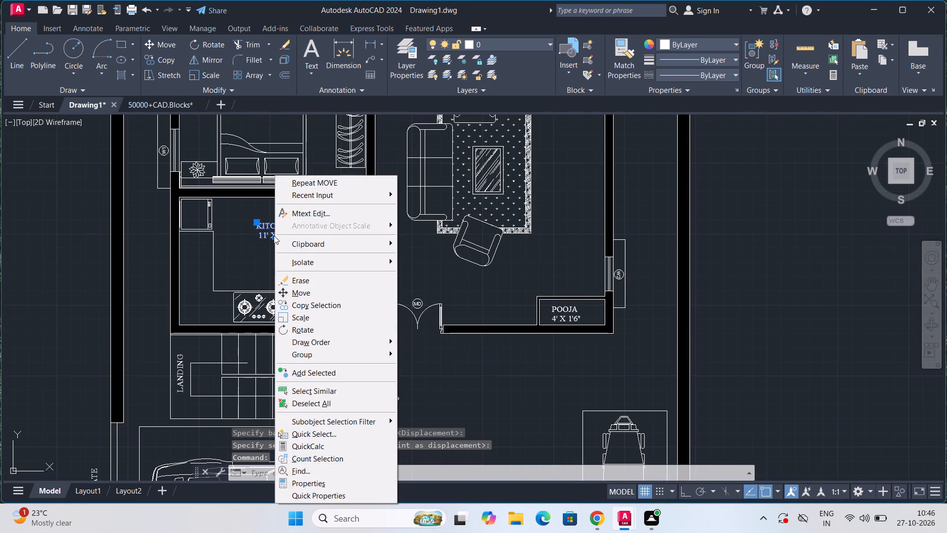
key(Escape)
text(CO)
key(Return)
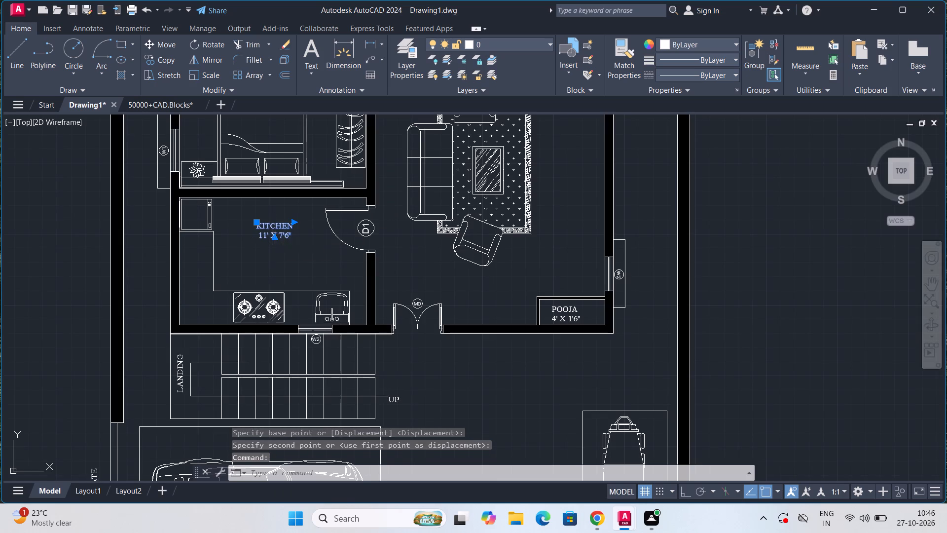
click(274, 235)
middle_drag(288, 296, 269, 201)
scroll(269, 201, down, 1)
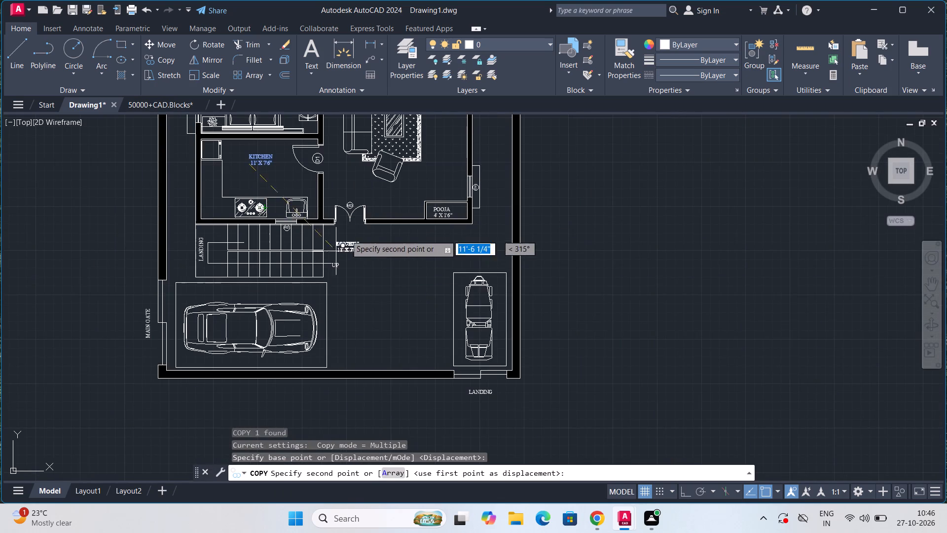
middle_drag(348, 229, 363, 354)
middle_drag(351, 246, 353, 360)
middle_drag(349, 256, 349, 326)
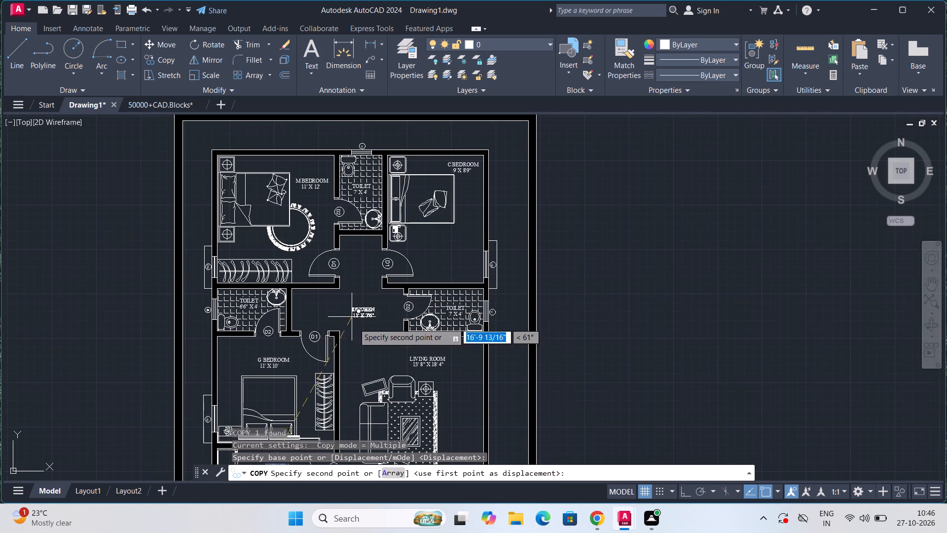
middle_drag(359, 343, 335, 186)
middle_drag(342, 350, 321, 150)
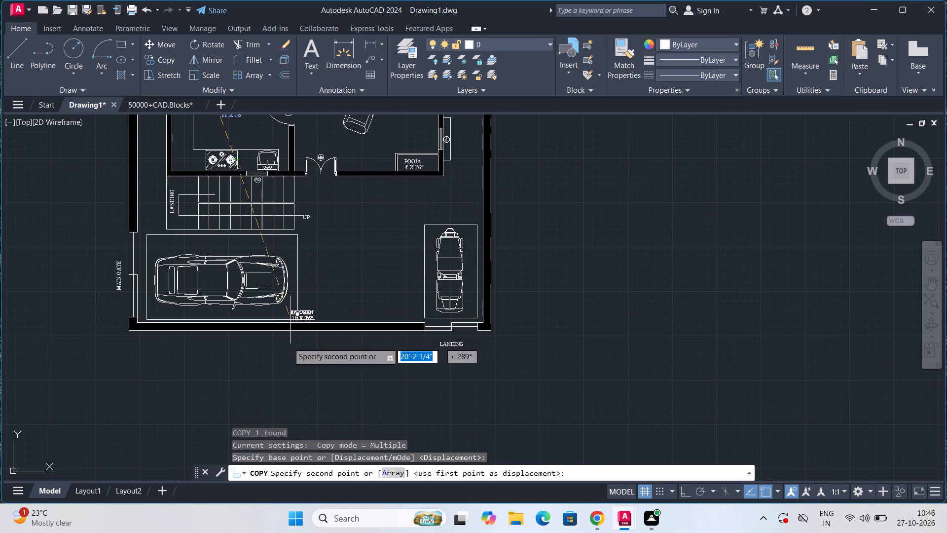
click(267, 363)
scroll(270, 362, up, 4)
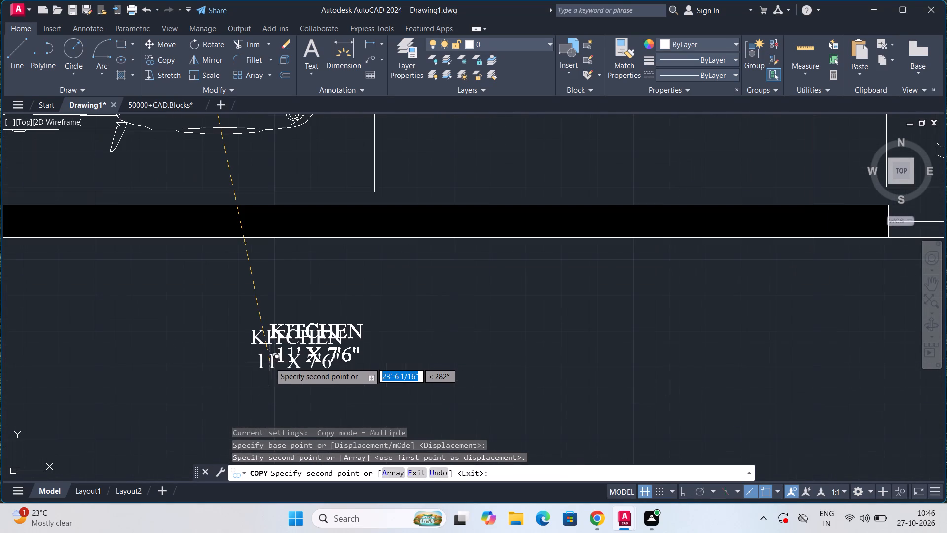
key(Escape)
Replace the copied label's text with GROUND FLOOR PLAN and widen its text box to hold it on one line.
double_click(277, 345)
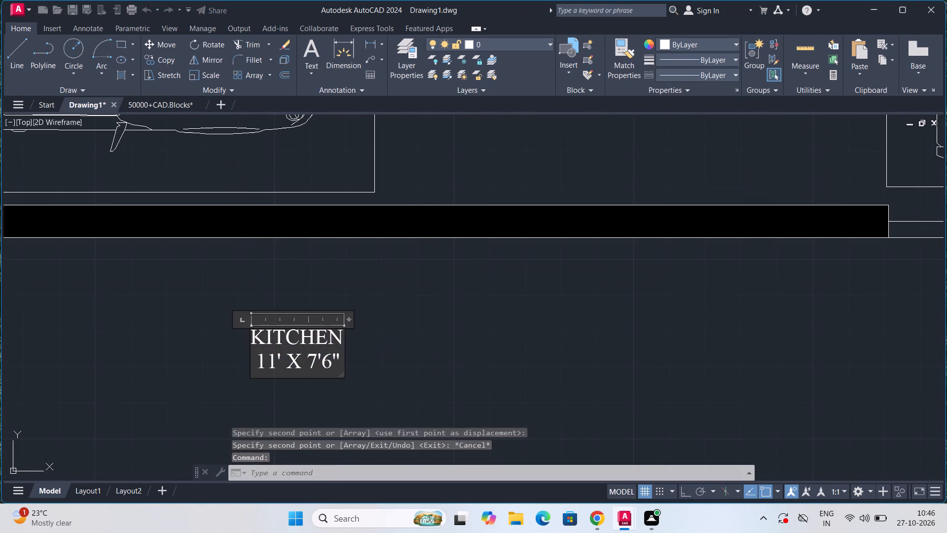
click(339, 362)
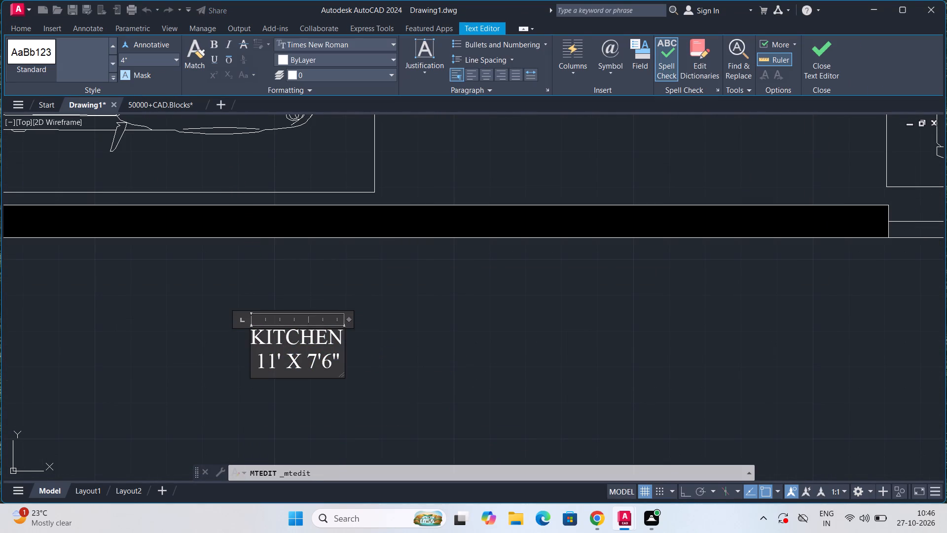
key(BackSpace)
key(BackSpace)
key(BackSpace)
key(BackSpace)
key(BackSpace)
key(BackSpace)
key(BackSpace)
key(BackSpace)
key(BackSpace)
key(BackSpace)
key(BackSpace)
key(BackSpace)
key(BackSpace)
key(BackSpace)
key(BackSpace)
key(BackSpace)
key(BackSpace)
key(BackSpace)
key(BackSpace)
key(BackSpace)
text(GROUND FLOOR PLAN)
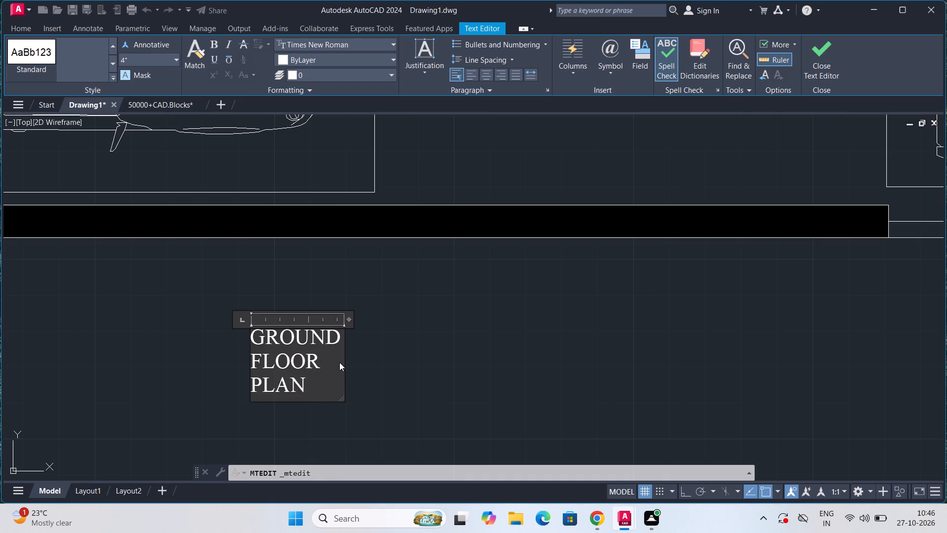
drag(350, 322, 505, 328)
Set the text height of the whole GROUND FLOOR PLAN title to 1'.
click(160, 57)
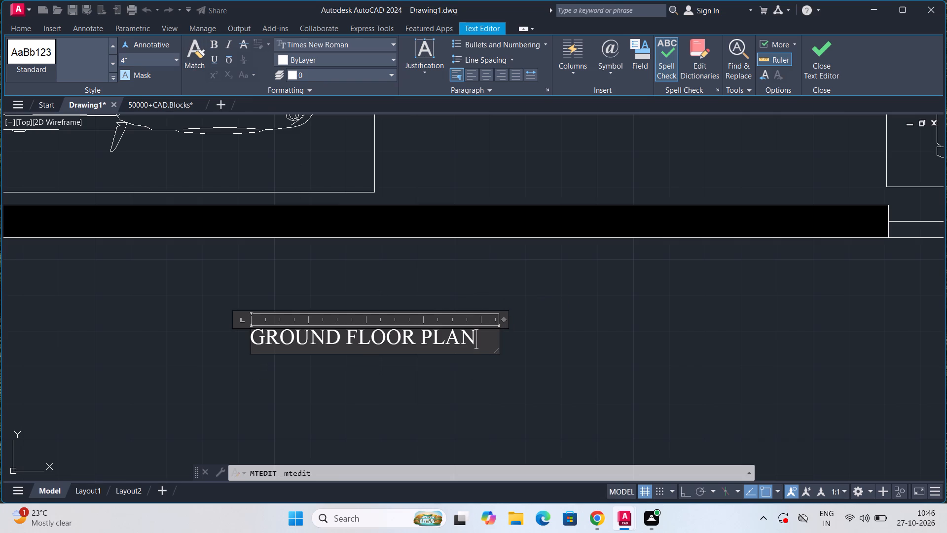
text(1')
key(Return)
drag(476, 346, 246, 342)
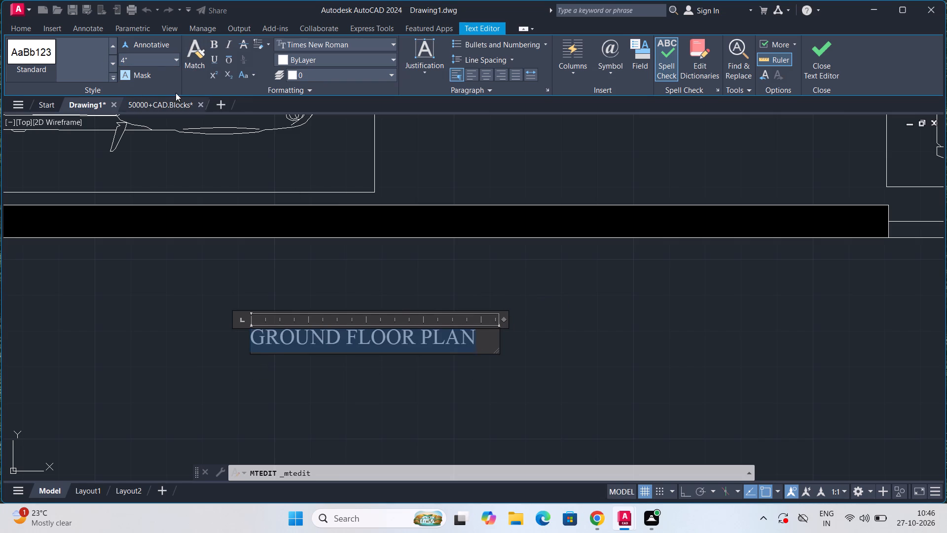
click(143, 62)
key(1)
key(apostrophe)
key(Return)
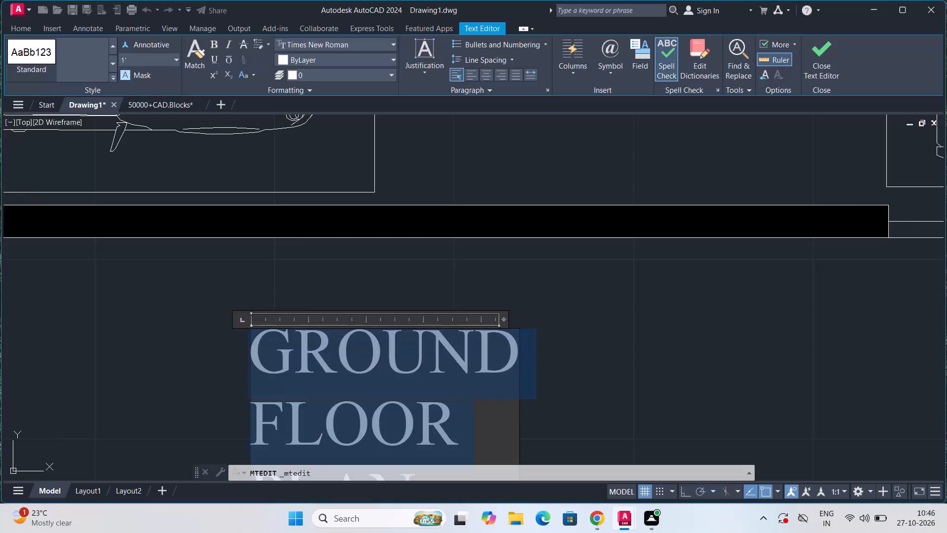
scroll(143, 62, down, 3)
scroll(302, 219, down, 5)
scroll(312, 231, up, 2)
click(337, 223)
click(355, 224)
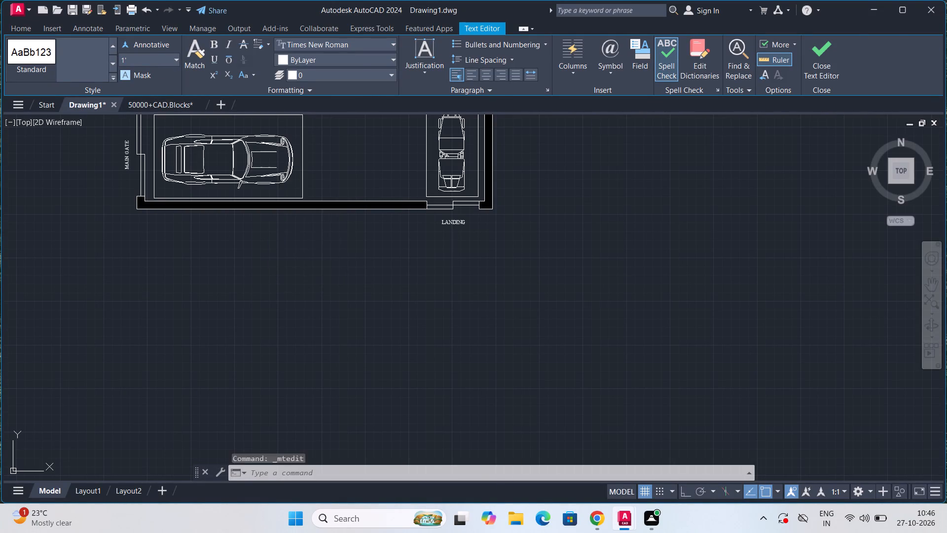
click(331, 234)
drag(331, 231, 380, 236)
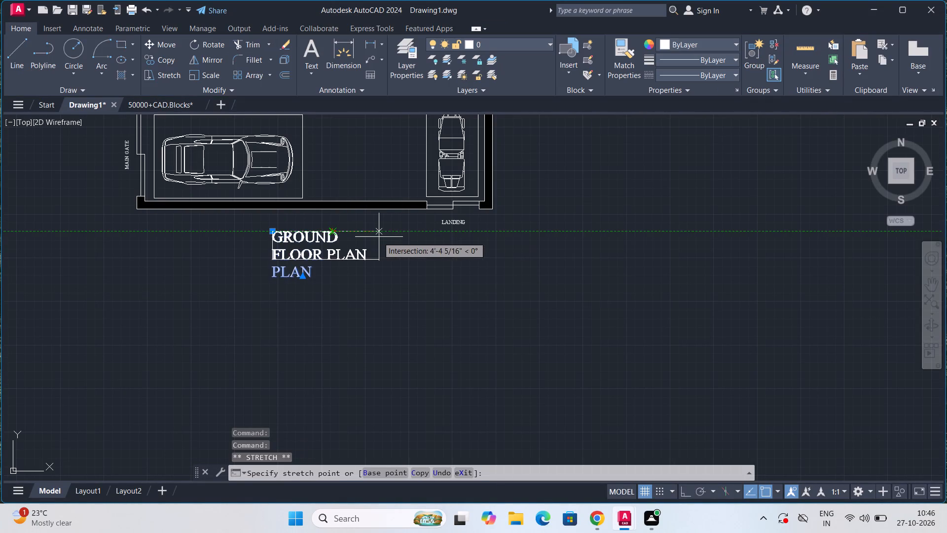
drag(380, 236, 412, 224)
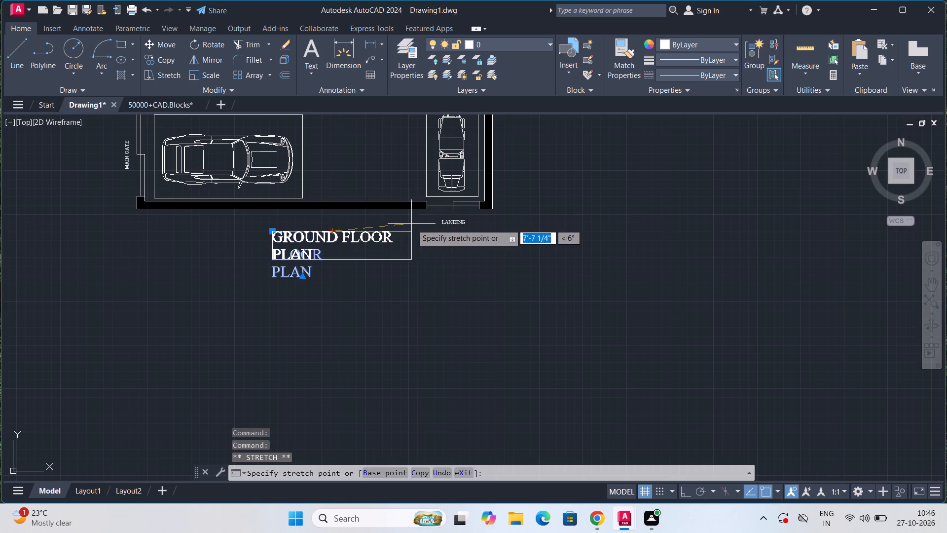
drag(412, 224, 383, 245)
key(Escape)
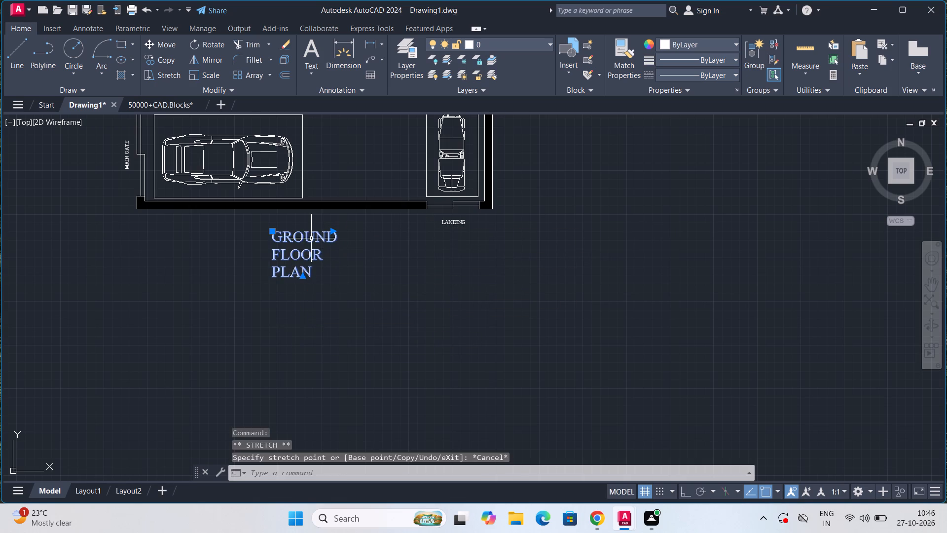
Widen the text box of the enlarged GROUND FLOOR PLAN title so that it fits on a single line.
double_click(311, 238)
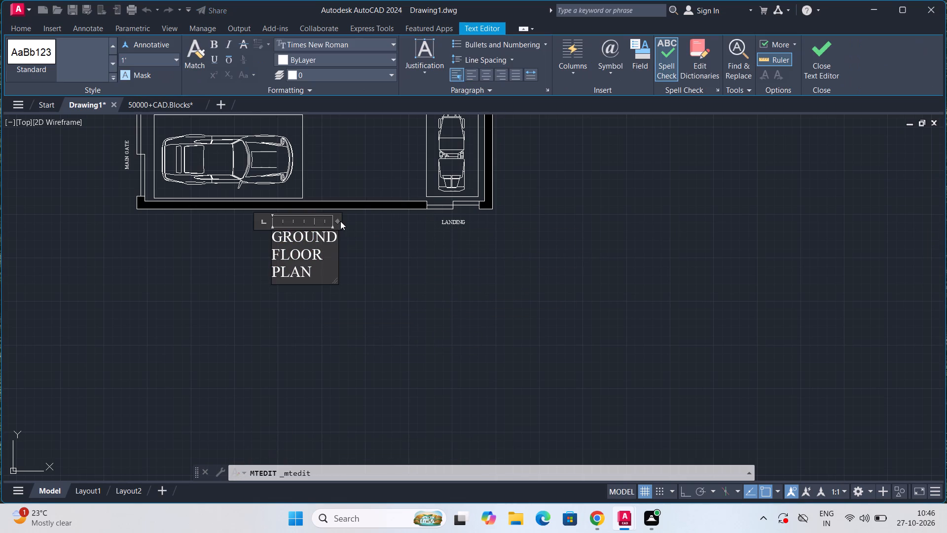
drag(337, 221, 445, 233)
click(428, 281)
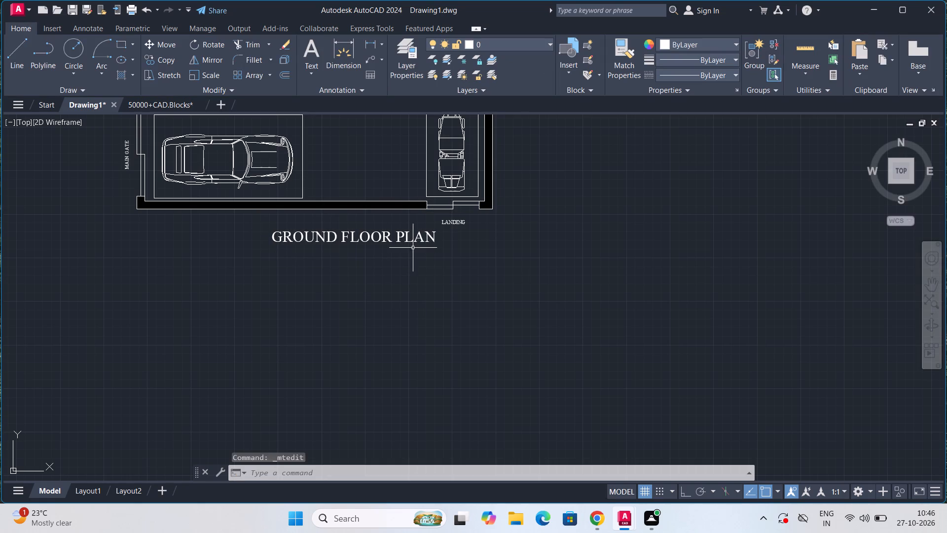
Move the GROUND FLOOR PLAN title west so that it is roughly centred beneath the south boundary wall.
click(415, 239)
key(m)
key(Return)
click(415, 239)
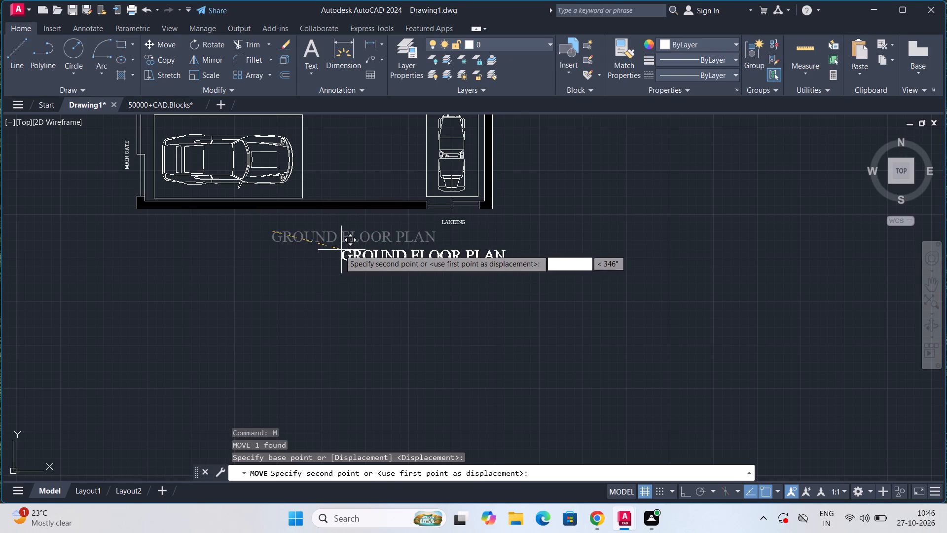
click(234, 237)
key(Escape)
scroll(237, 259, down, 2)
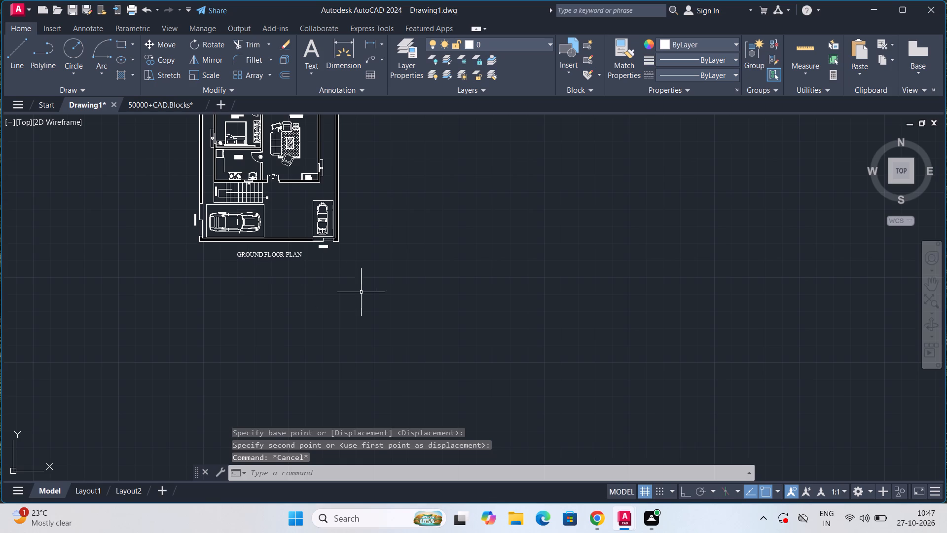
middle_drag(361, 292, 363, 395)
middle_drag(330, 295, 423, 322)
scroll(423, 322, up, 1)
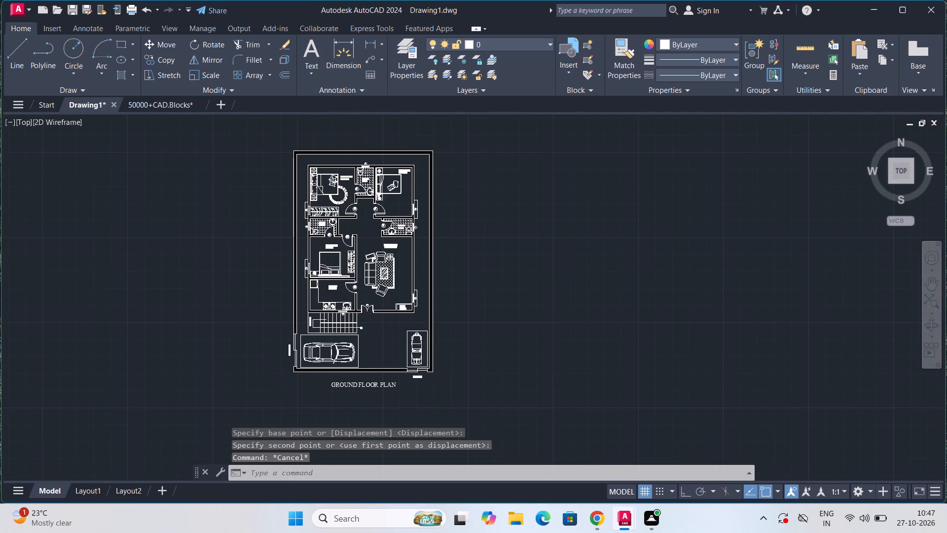